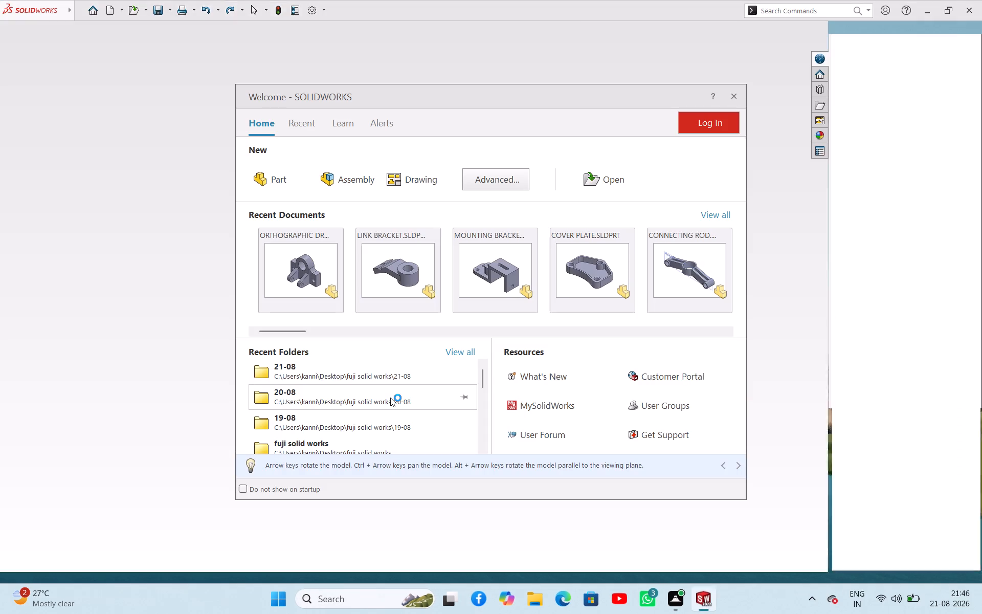
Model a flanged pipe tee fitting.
Create a new part document.
left_click(272, 187)
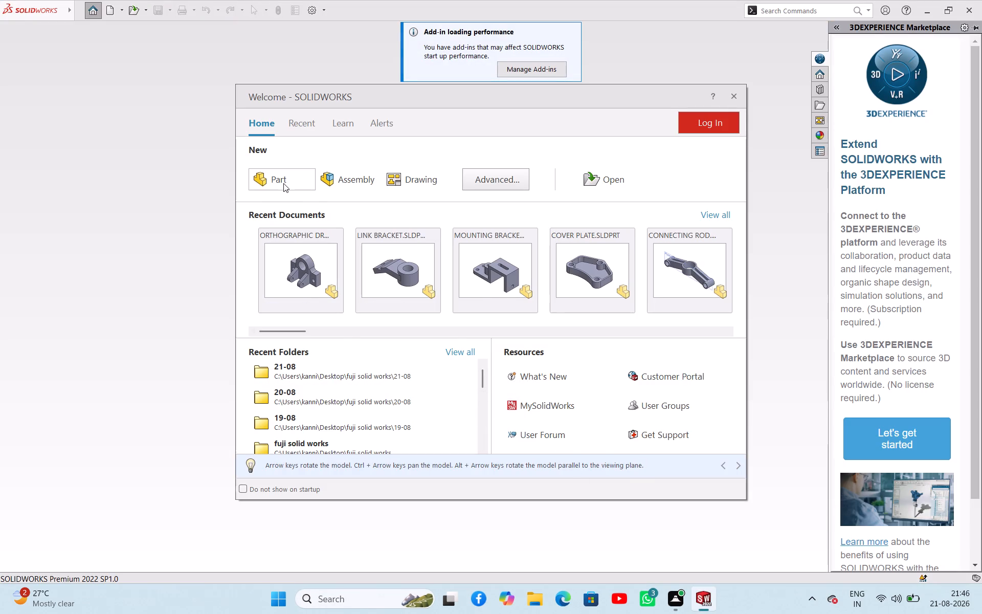
left_click(283, 183)
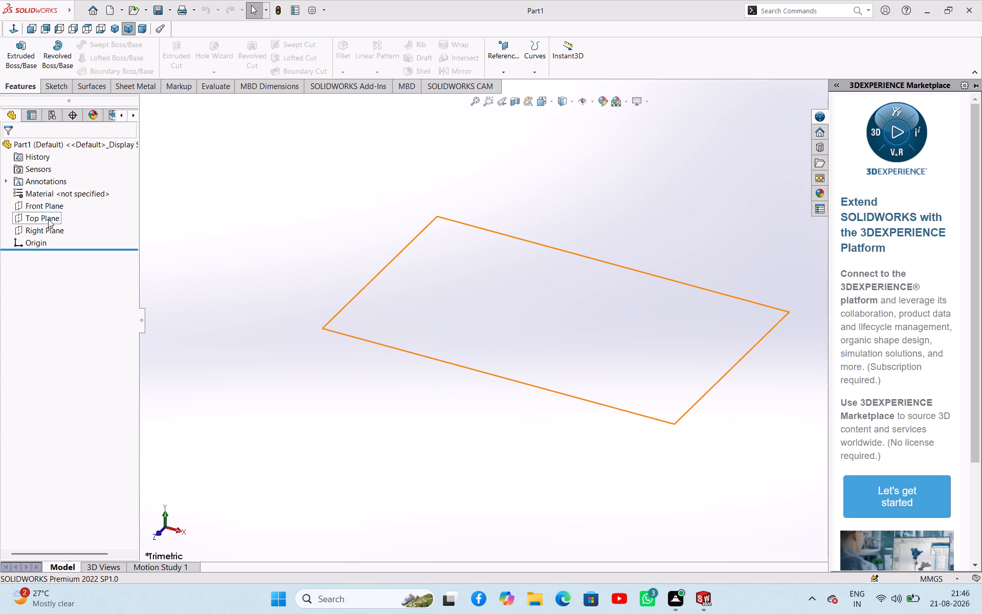
Start a new sketch on the Right Plane.
left_click(60, 228)
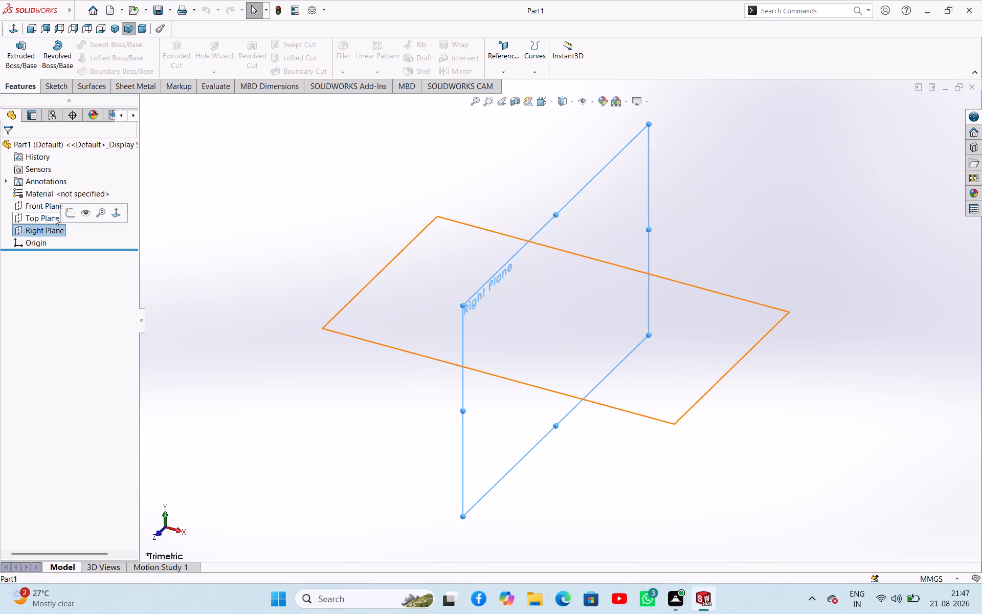
left_click(72, 216)
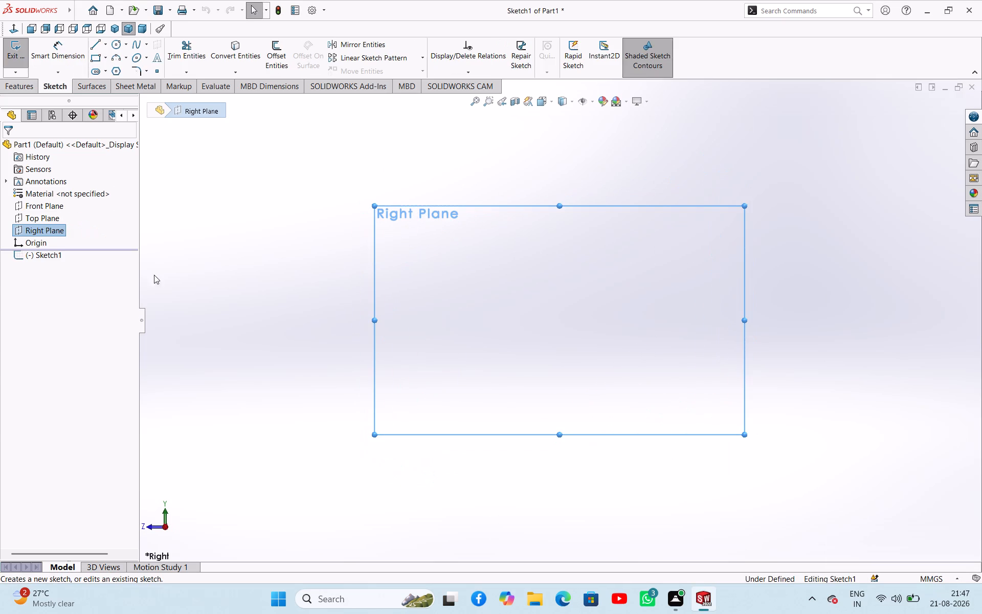
left_click(189, 299)
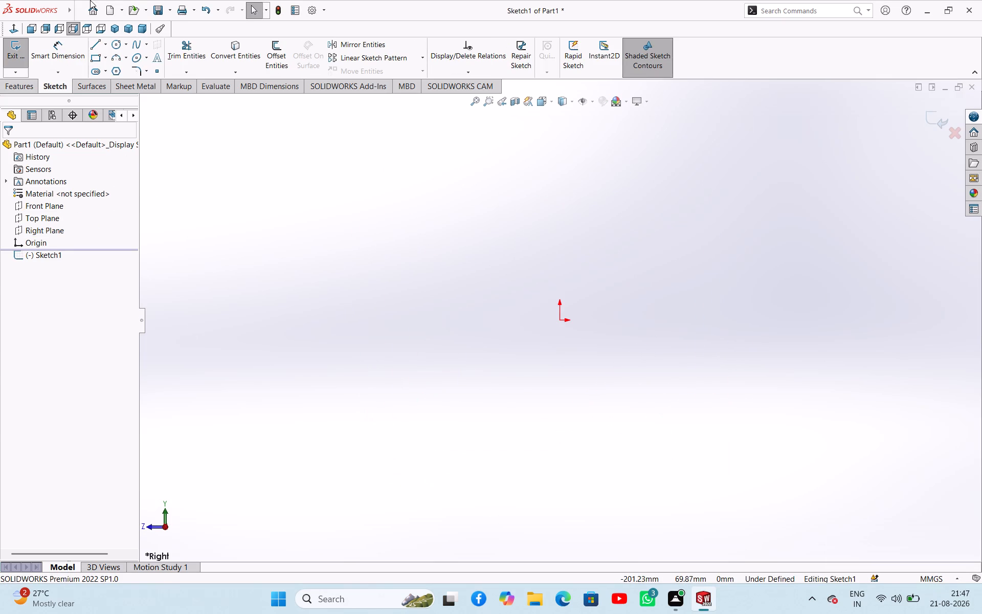
Sketch two concentric circles centred on the origin, with radii of about 49 mm and 30 mm.
left_click(116, 50)
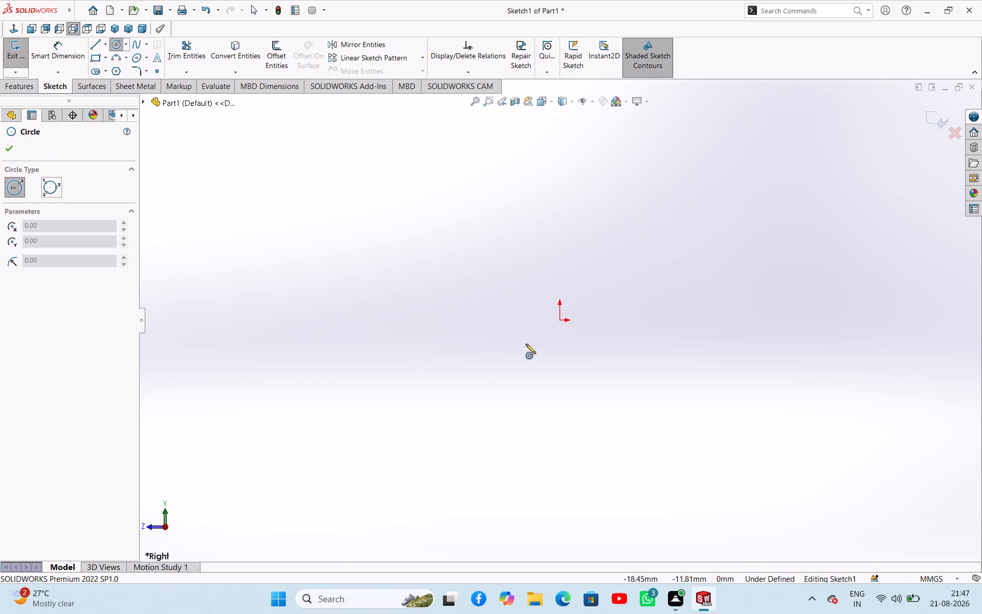
left_click(559, 320)
left_click(623, 401)
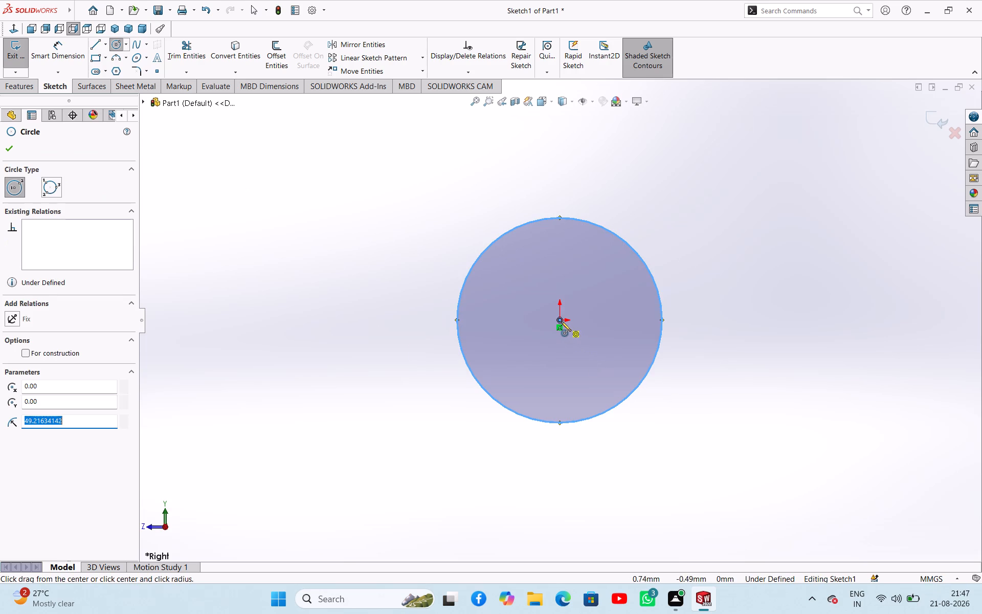
left_click(561, 321)
left_click(605, 363)
right_click(666, 281)
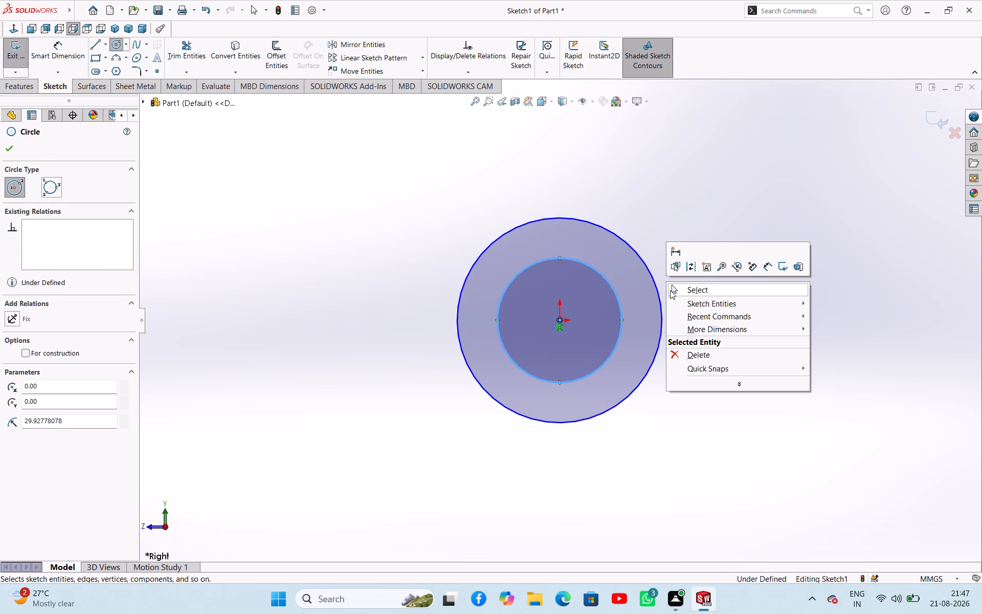
left_click(670, 290)
Dimension the outer circle's diameter.
right_click_drag(691, 328, 701, 274)
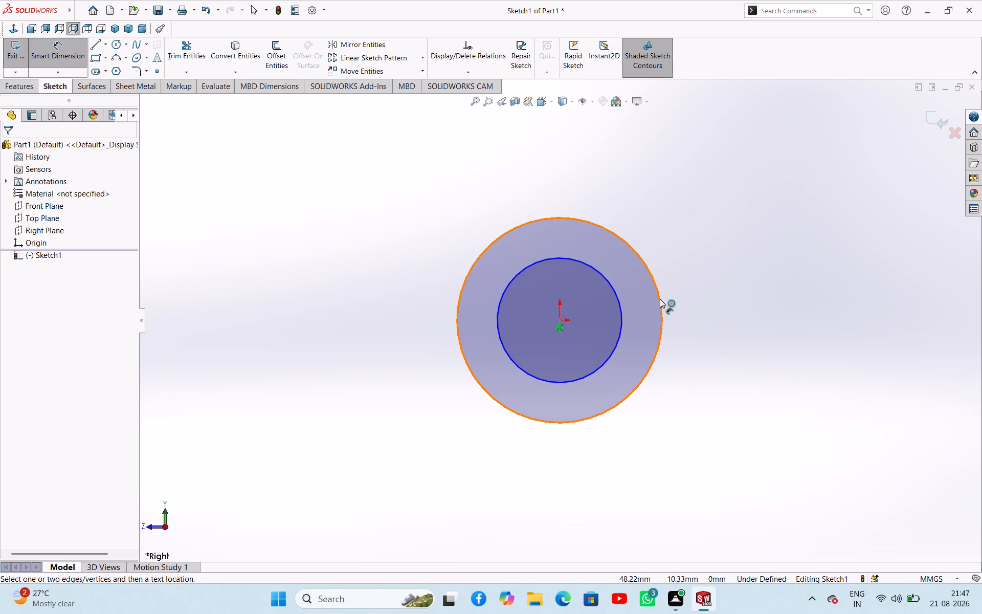
left_click(660, 299)
left_click(686, 277)
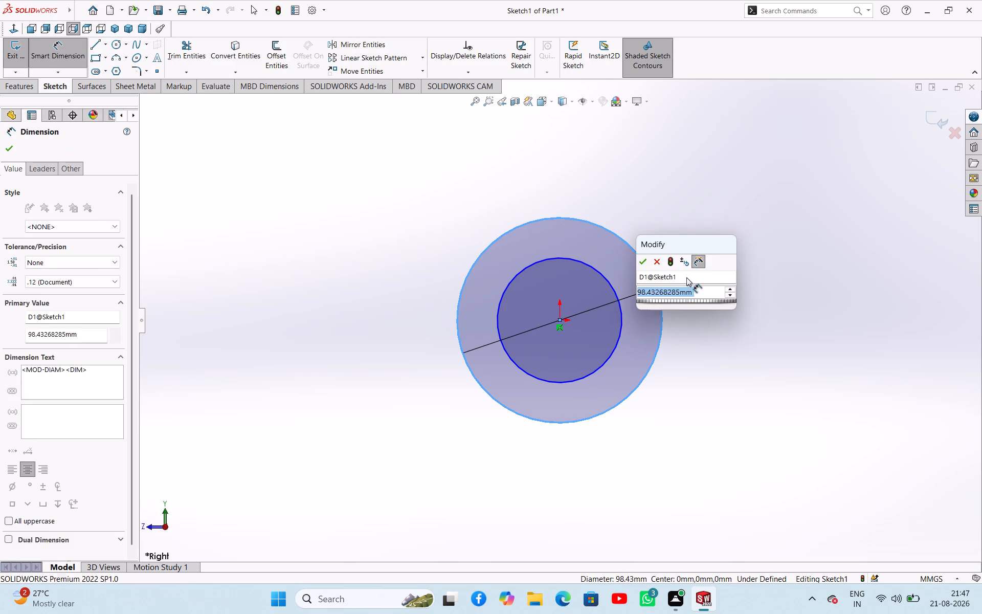
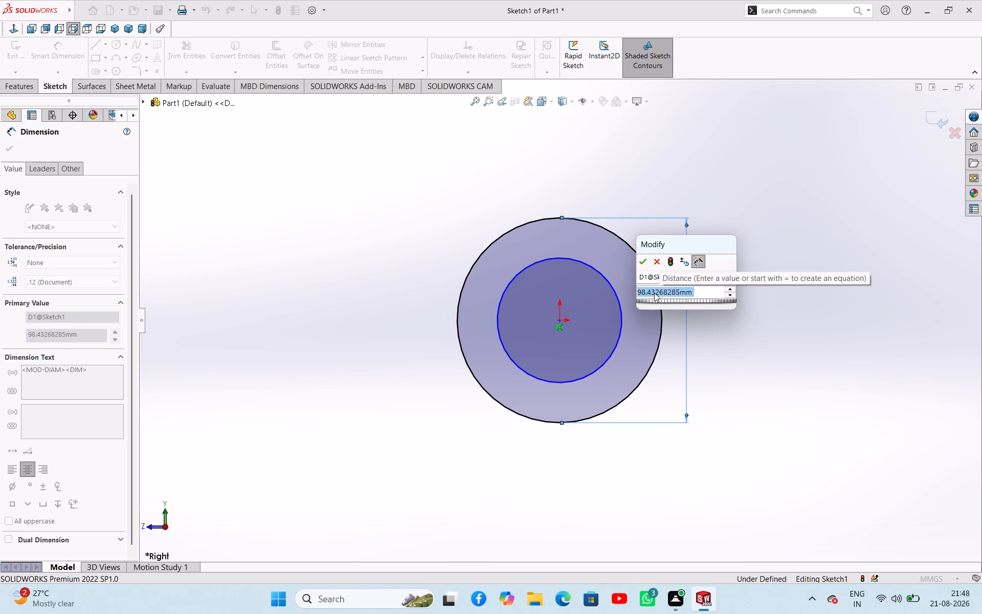
Set the outer circle's diameter to 20 mm.
key("2")
key("0")
key("Return")
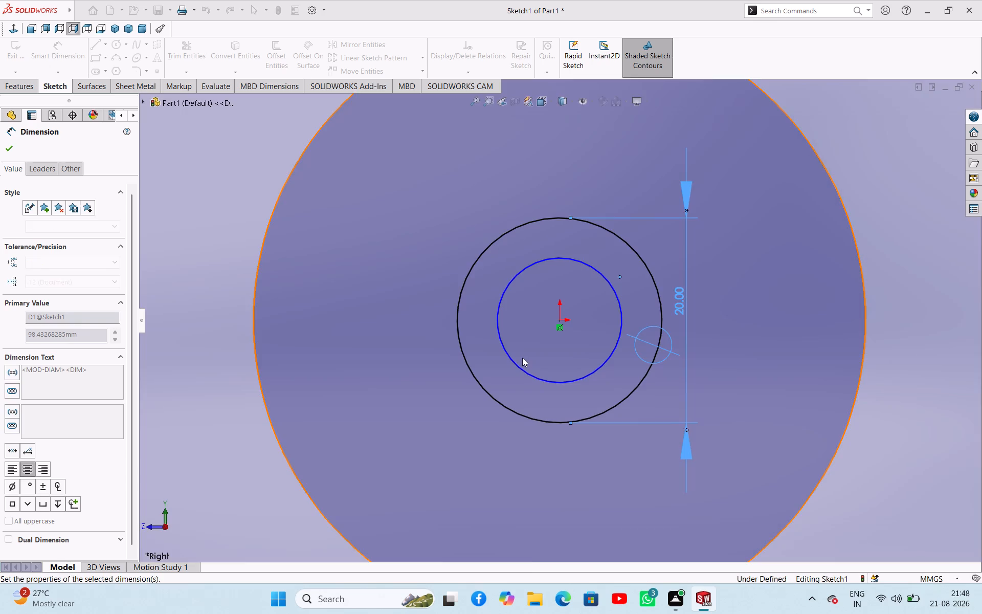
right_click(717, 255)
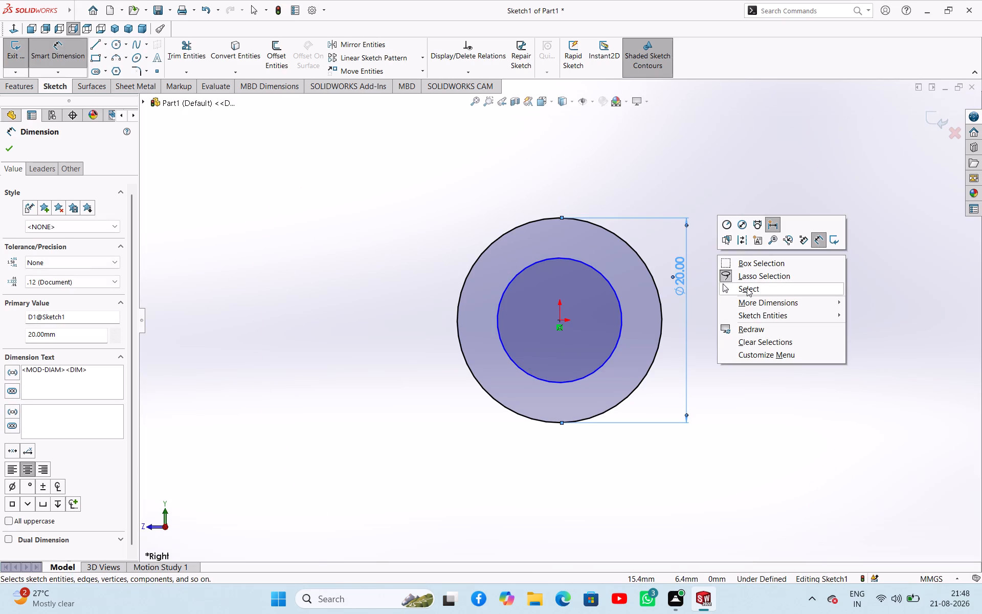
left_click(747, 288)
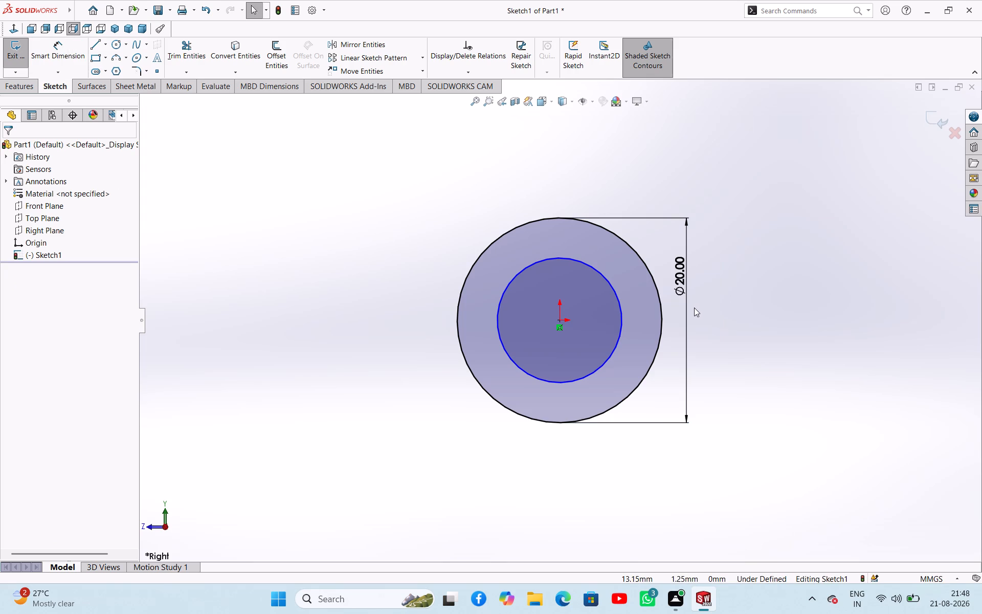
Delete the undimensioned inner circle and close the sketch.
left_click(621, 319)
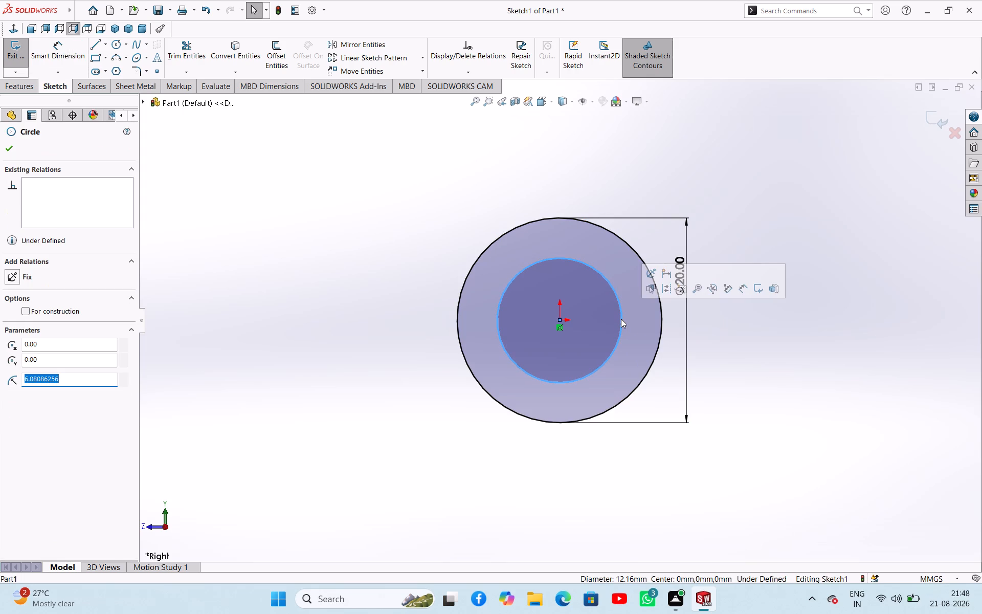
key("Delete")
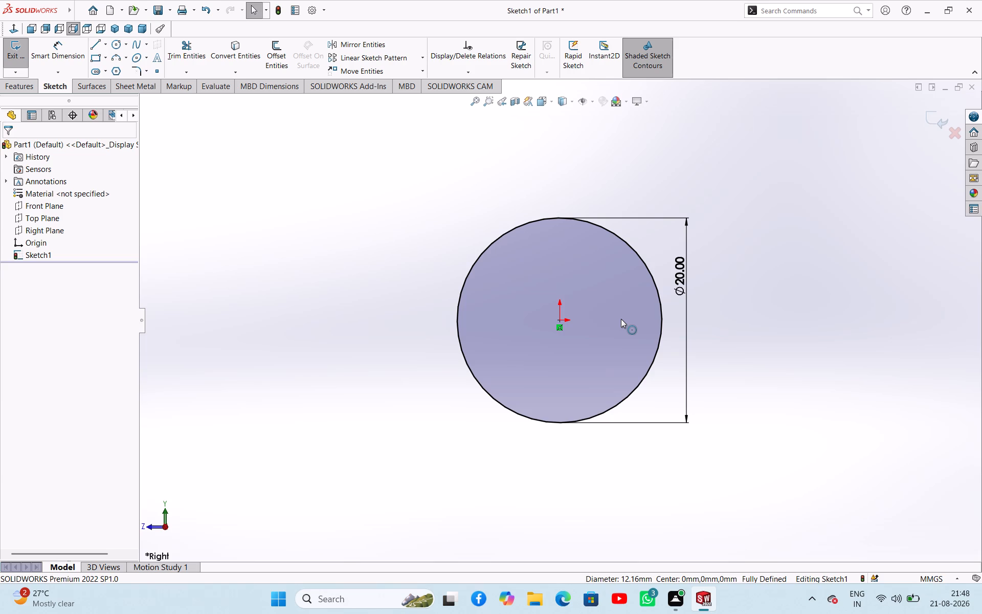
left_click(22, 60)
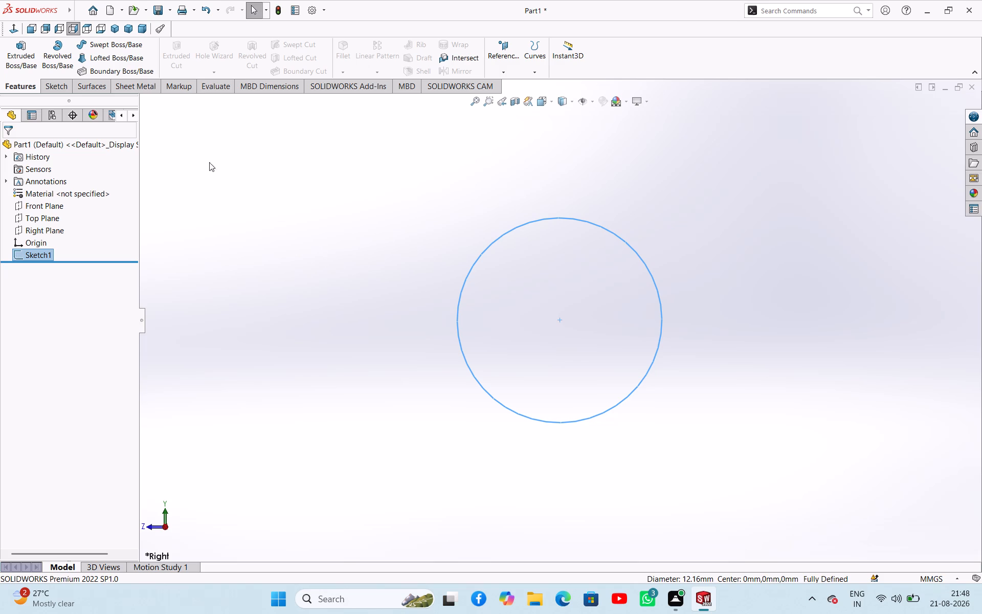
Reopen the circle sketch and draw a larger circle centred on the origin, with a radius of about 11.84 mm.
left_click(36, 251)
left_click(46, 224)
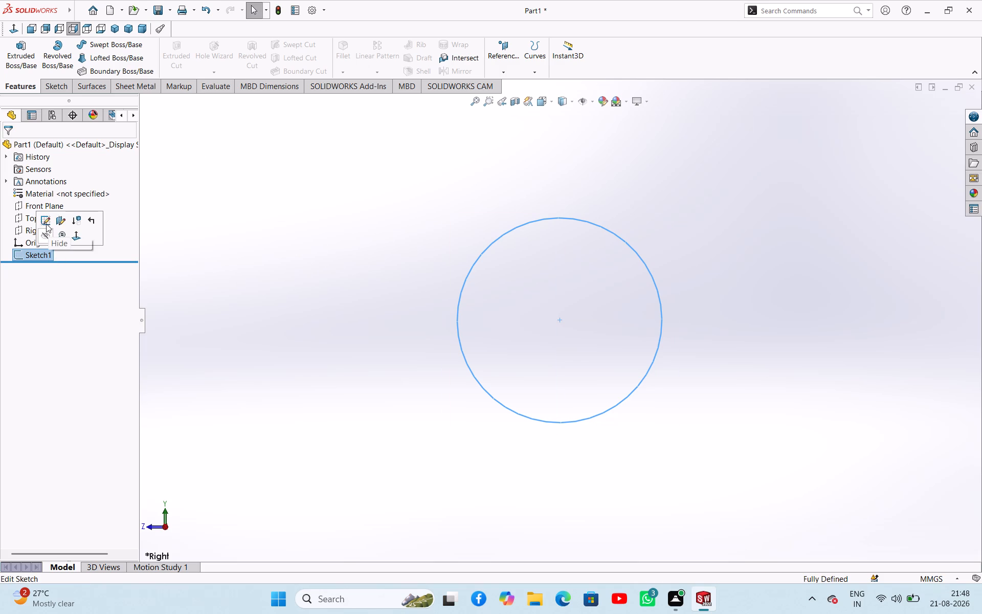
left_click(118, 49)
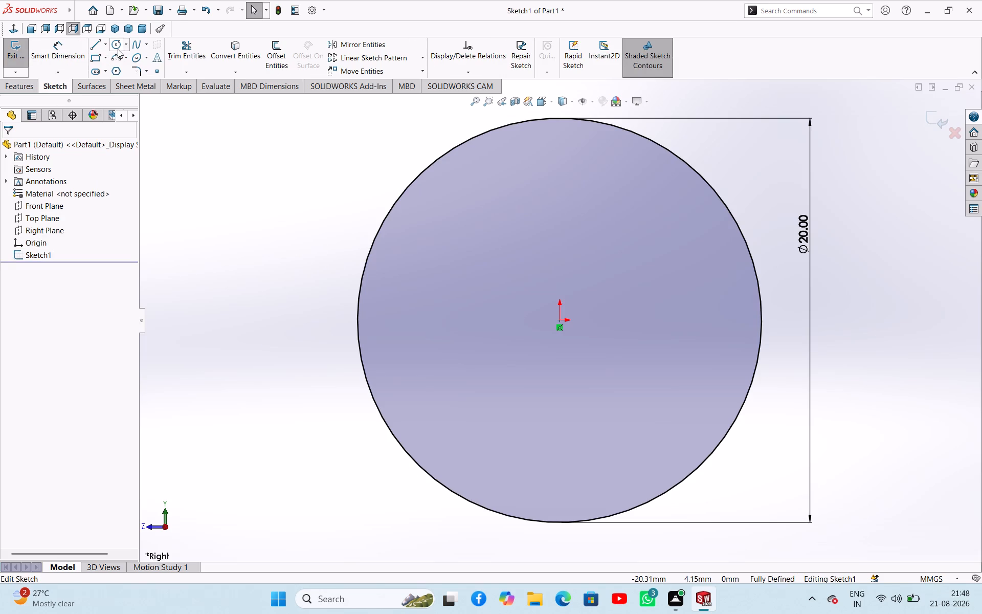
left_click(562, 323)
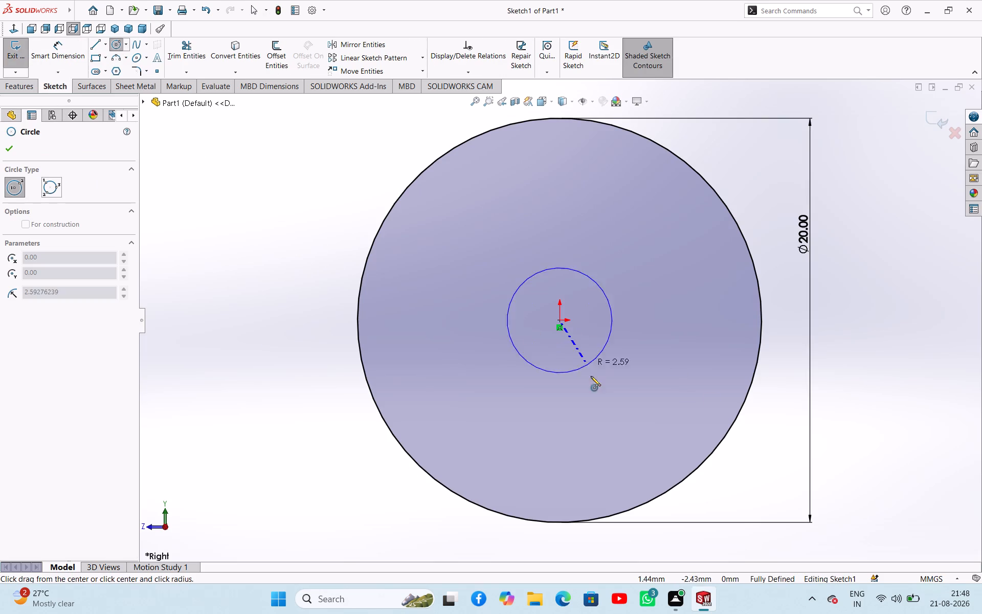
left_click(717, 500)
right_click(830, 441)
left_click(836, 445)
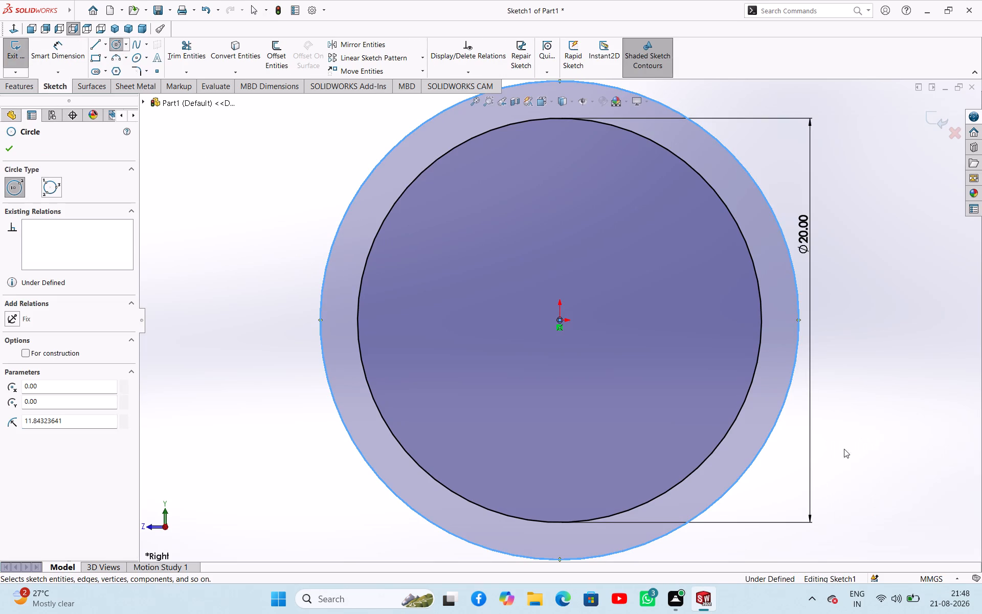
Dimension the new outer circle's diameter at 25 mm and close the sketch.
right_click_drag(850, 453, 846, 383)
left_click(781, 412)
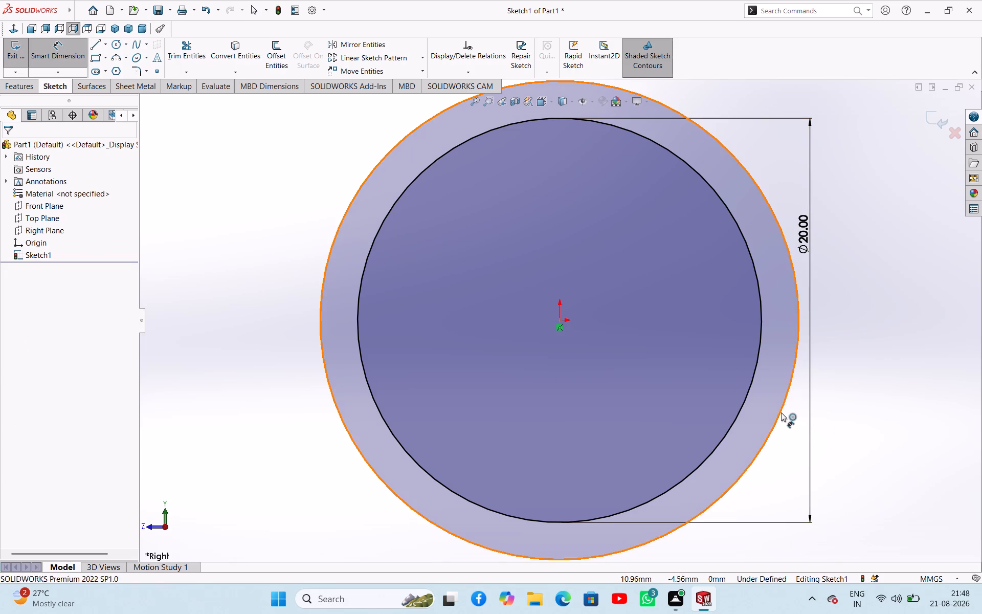
left_click(832, 428)
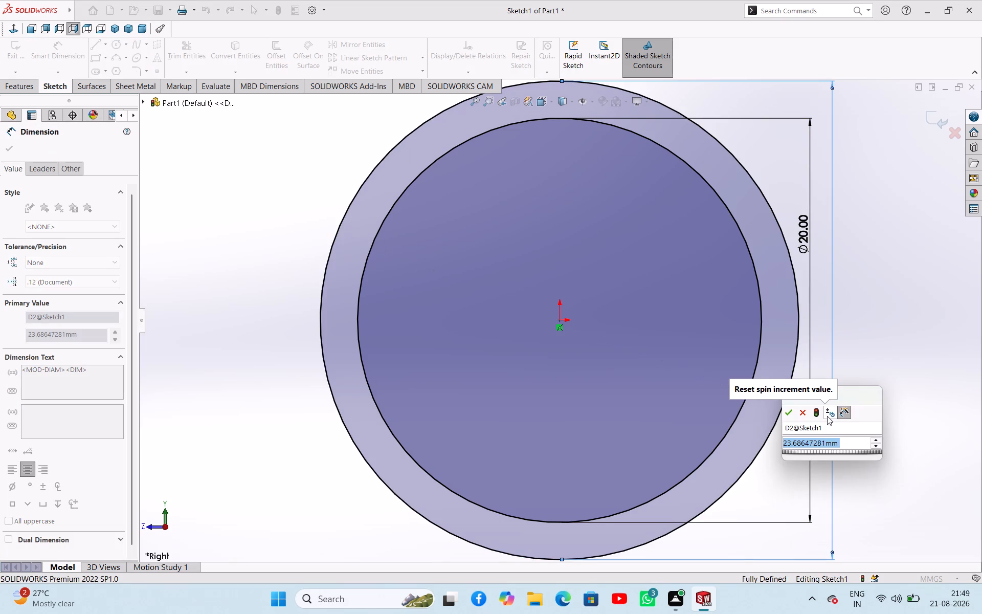
type("25")
key("Return")
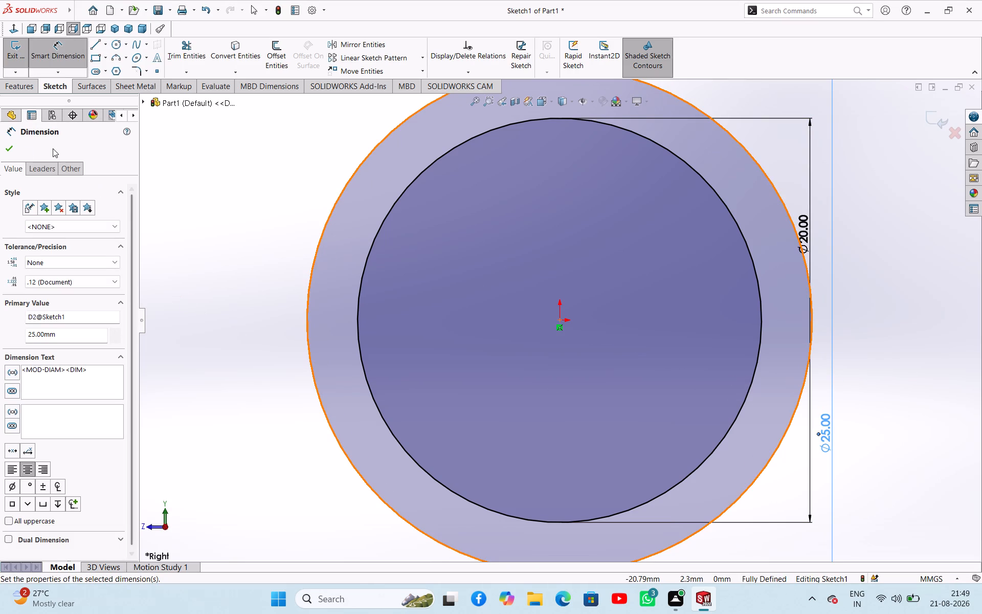
left_click(13, 146)
left_click(13, 50)
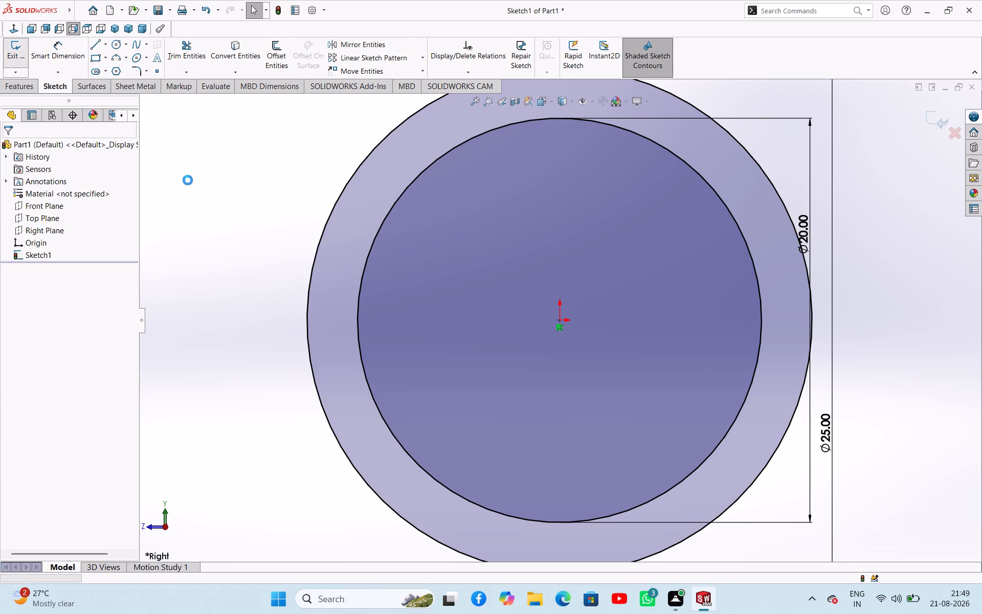
Extrude the ring sketch as a blind boss in the reversed direction, with its depth increased beyond the default 10 mm.
scroll(369, 352, "up", 2)
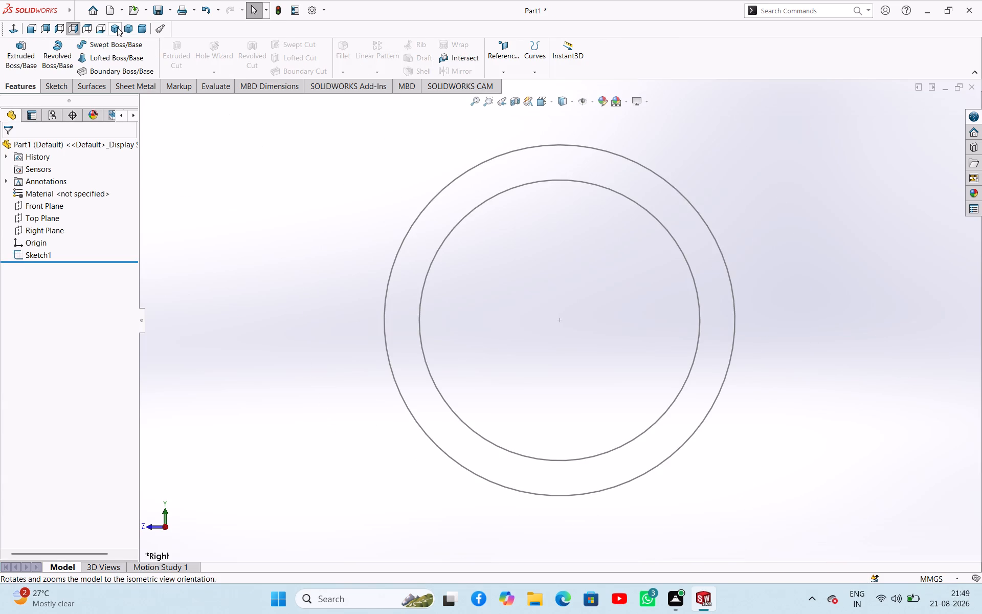
left_click(115, 27)
left_click(21, 52)
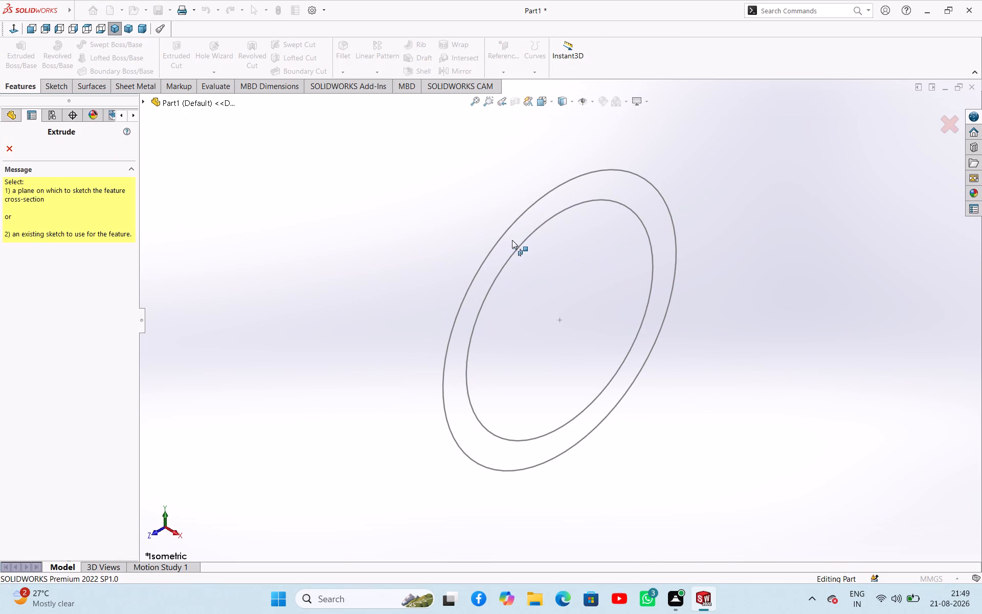
left_click(141, 99)
left_click(189, 211)
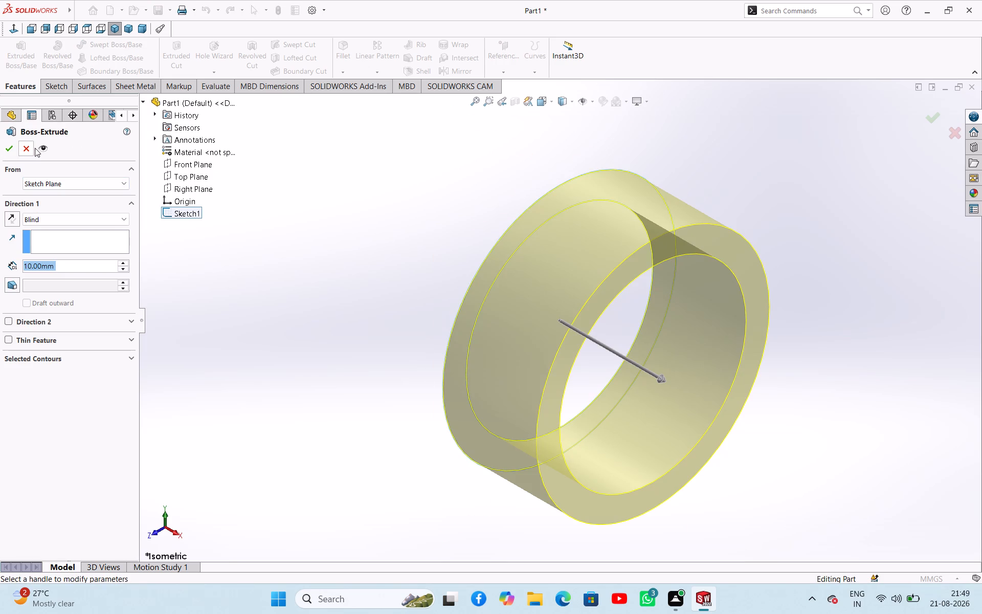
left_click(16, 217)
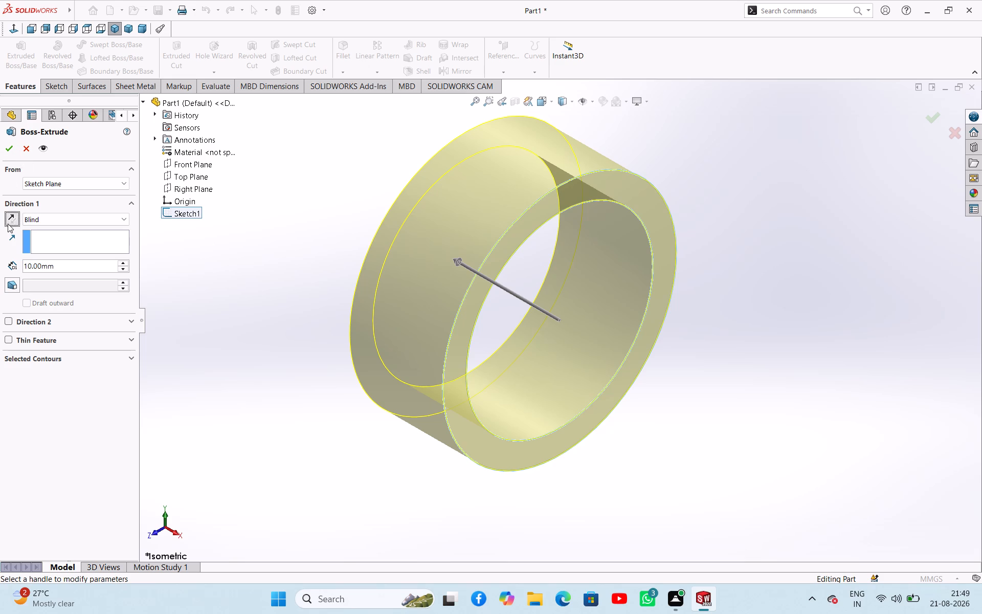
left_click(10, 223)
left_click(10, 223)
triple_click(125, 262)
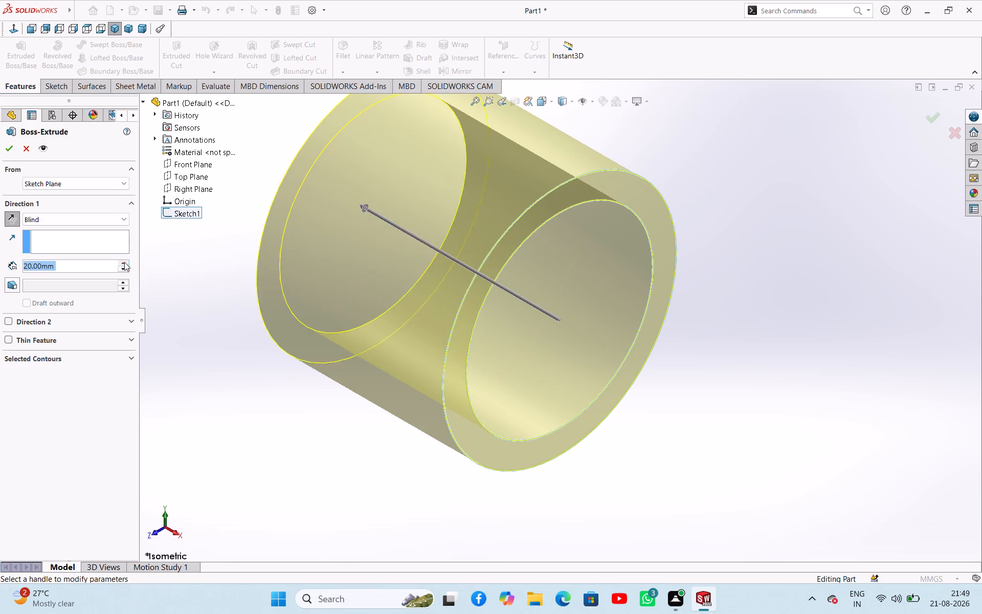
left_click(124, 262)
left_click(13, 144)
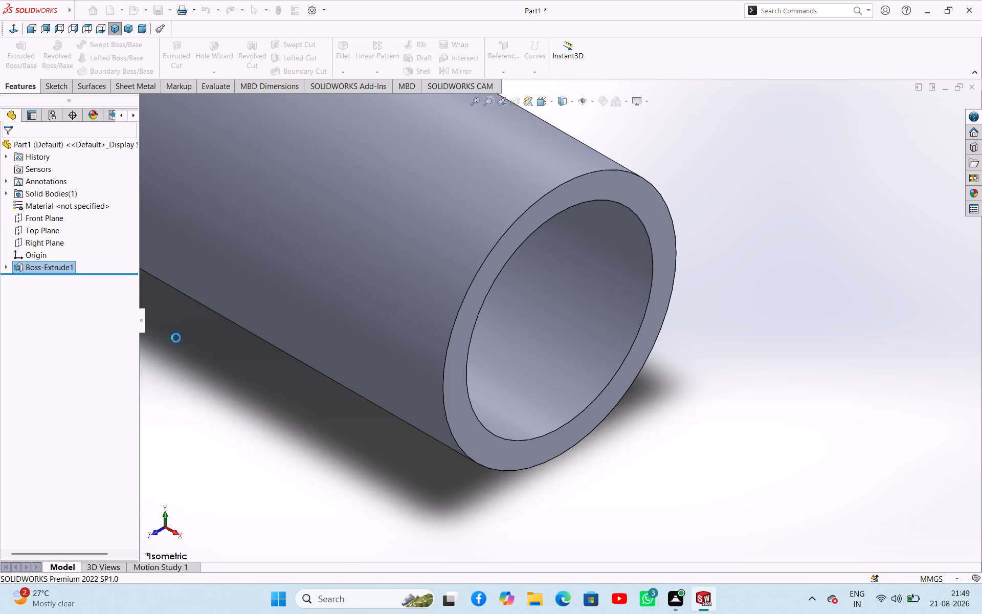
left_click(328, 476)
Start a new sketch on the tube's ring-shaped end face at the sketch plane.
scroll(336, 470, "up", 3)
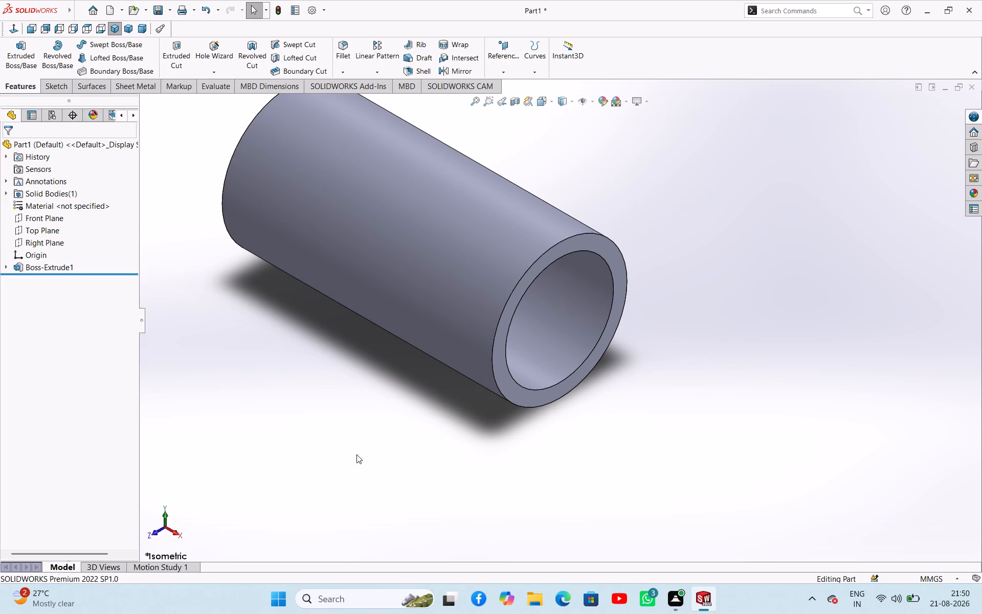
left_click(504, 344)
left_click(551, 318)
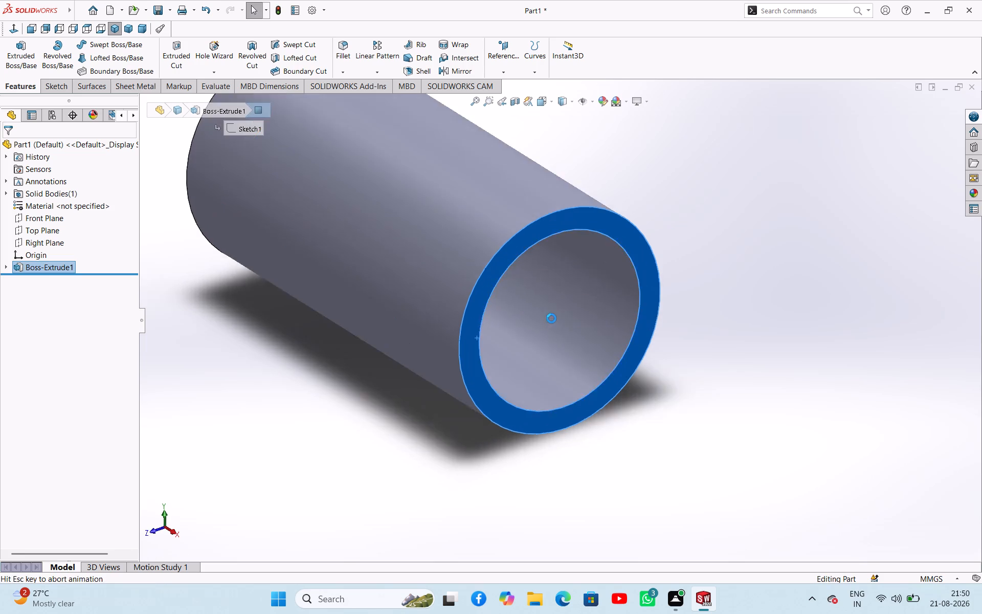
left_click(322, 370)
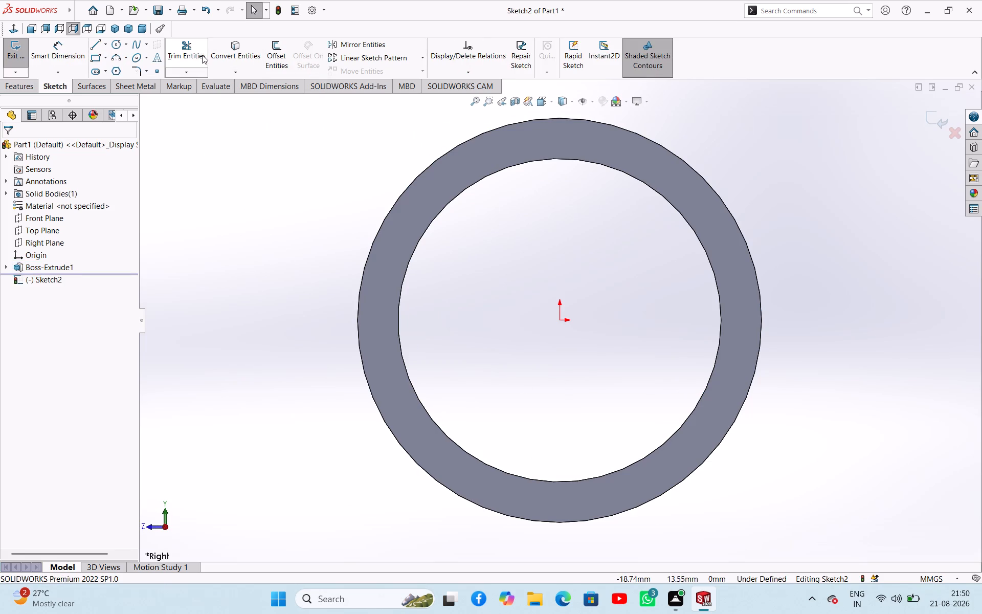
Measure the diameter of the end face's outer edge.
left_click(217, 84)
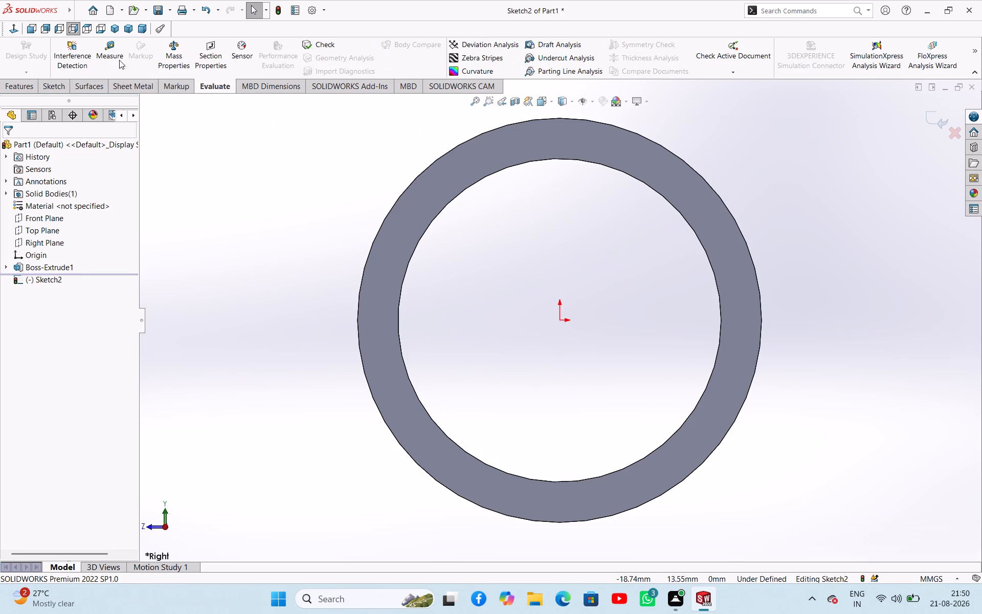
left_click(104, 48)
left_click(410, 187)
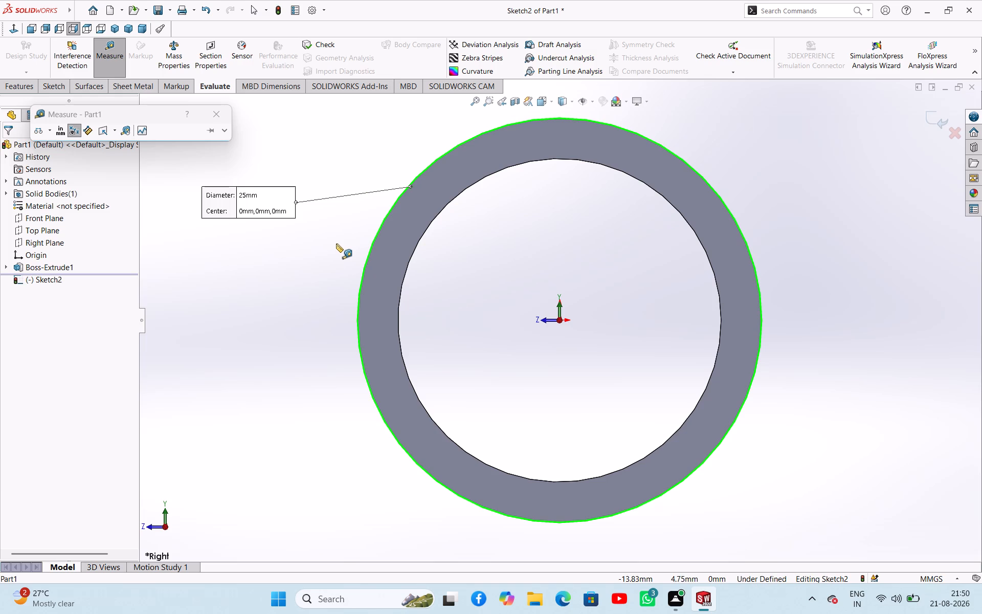
left_click(220, 116)
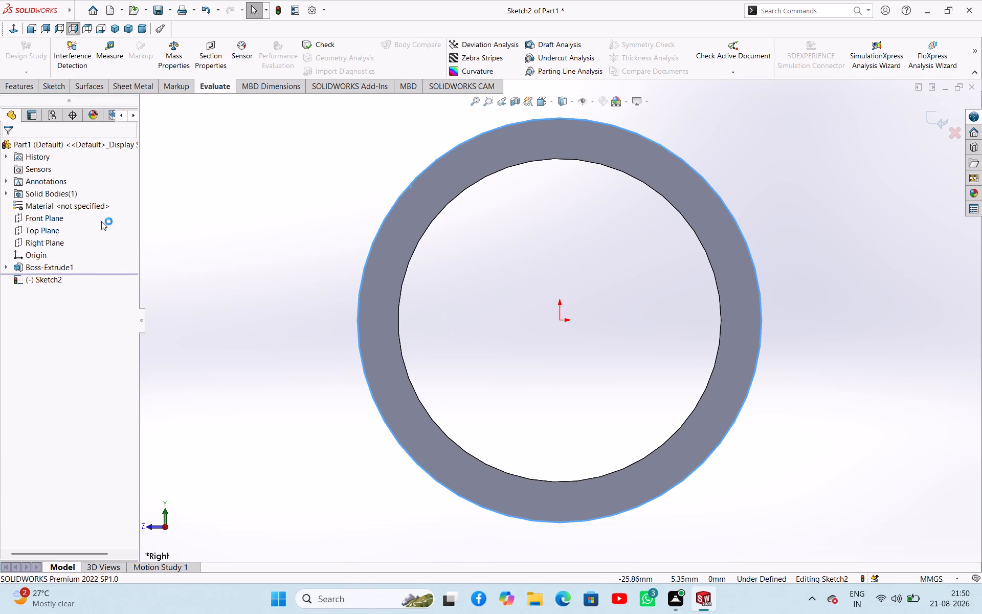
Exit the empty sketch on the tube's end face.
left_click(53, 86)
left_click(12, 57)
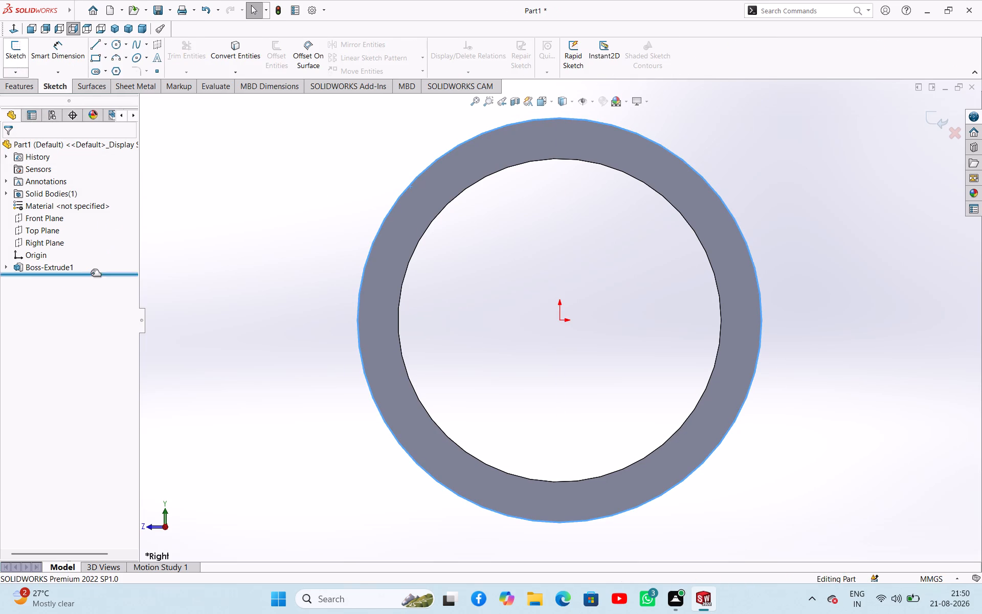
Reopen the sketch beneath the extrusion and set the inner circle's diameter to 15 mm.
left_click(4, 266)
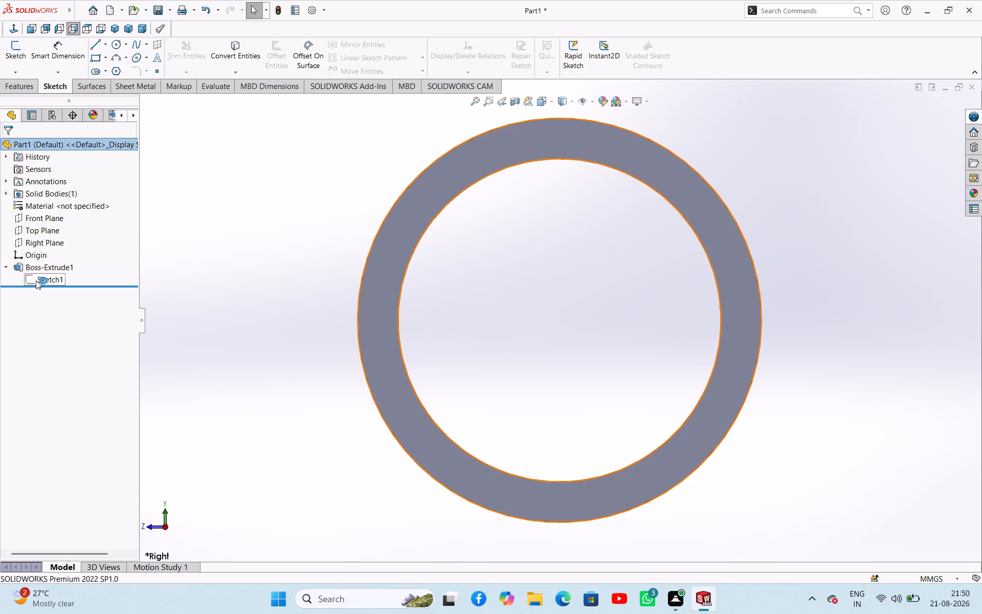
left_click(36, 280)
left_click(45, 250)
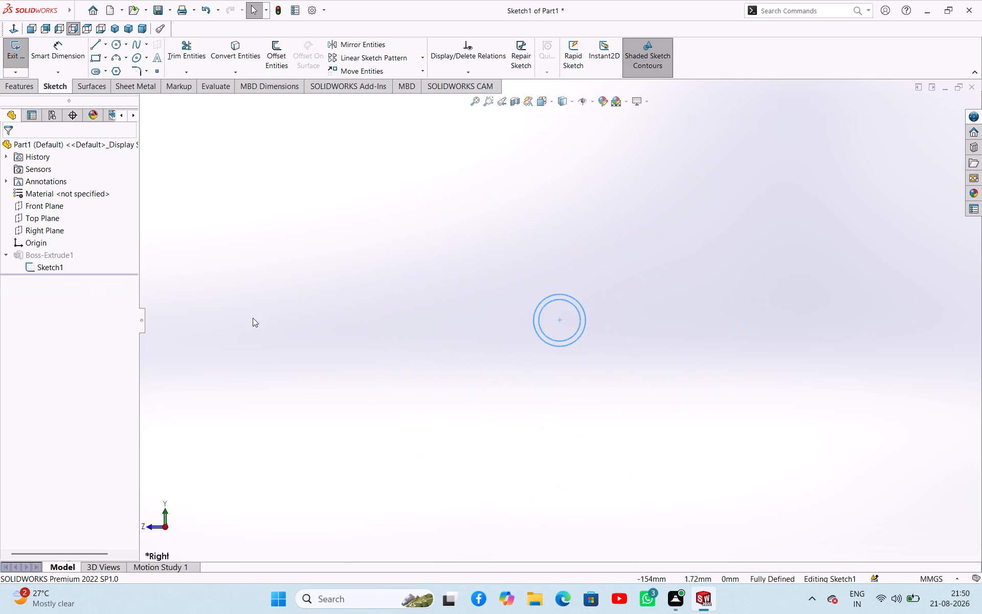
scroll(626, 330, "down", 12)
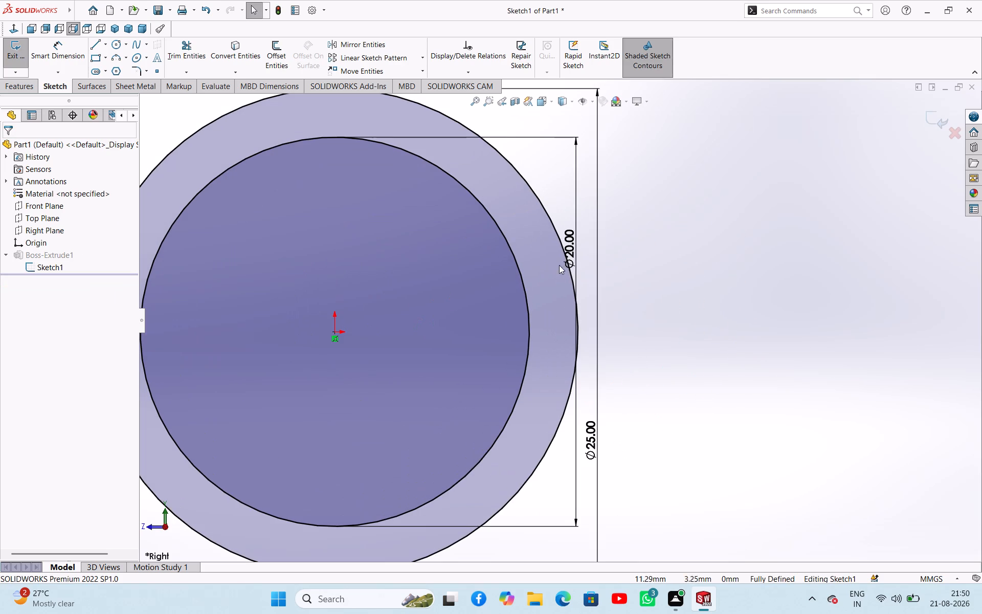
double_click(574, 240)
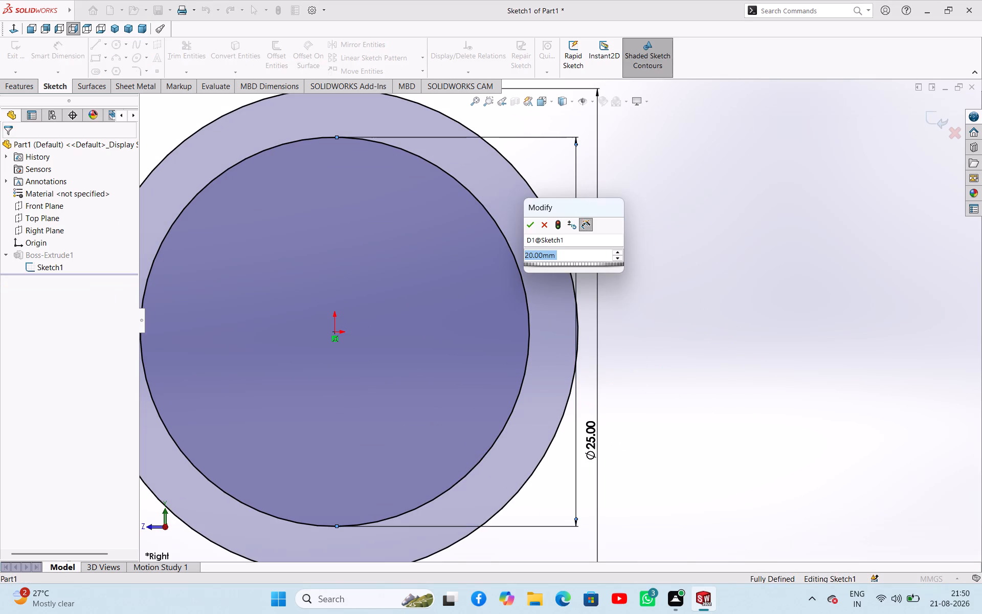
type("15")
key("Return")
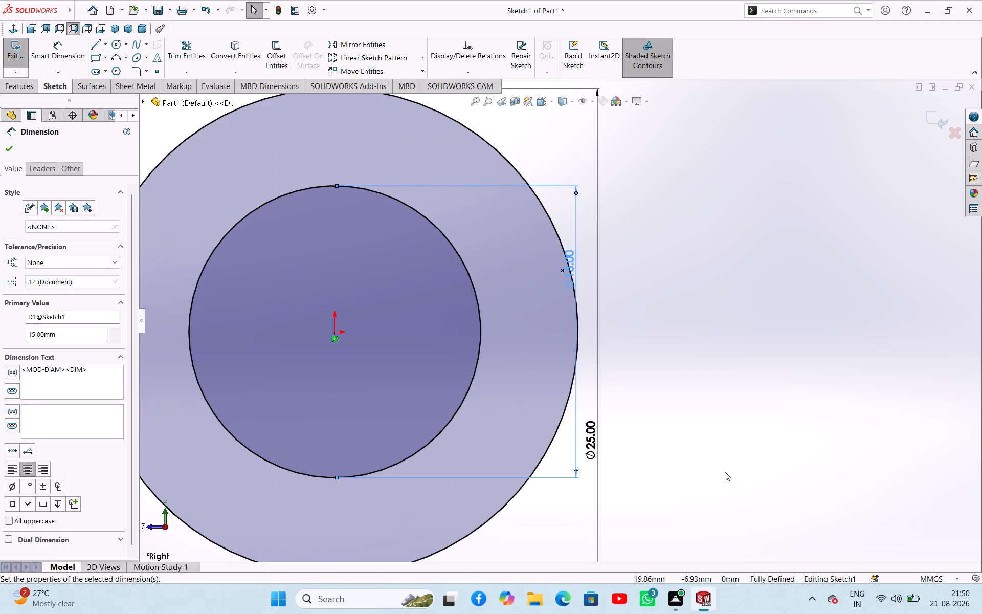
Set the outer circle's diameter to 20 mm.
double_click(589, 442)
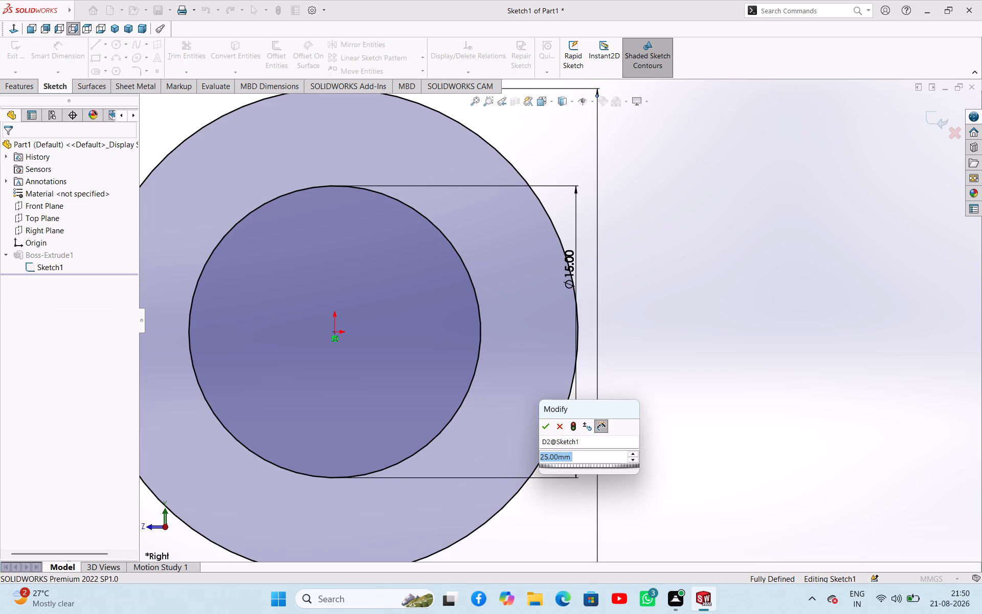
type("20")
key("Return")
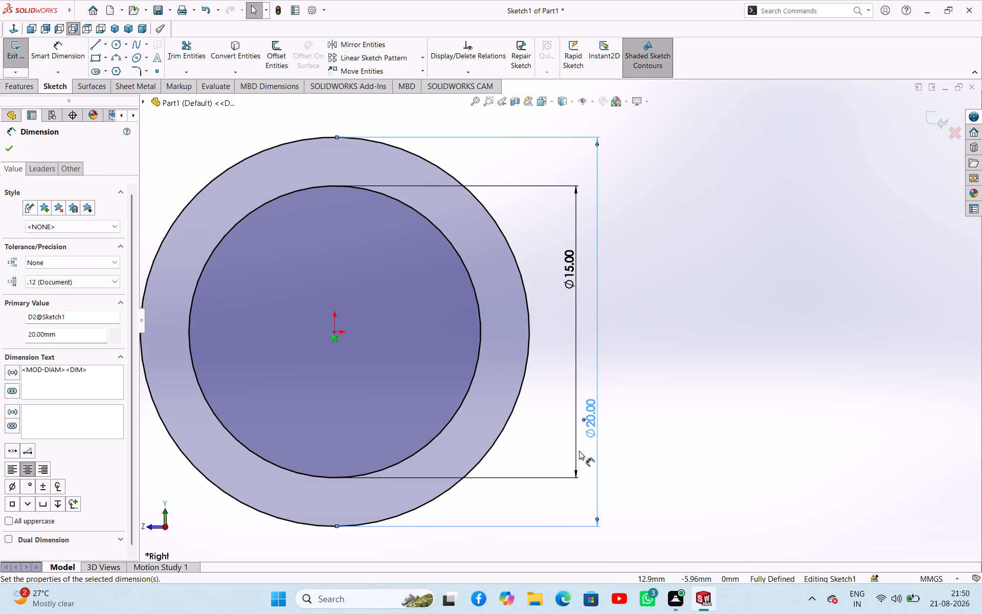
Close the diameter dimension and exit the profile sketch to rebuild the tube.
left_click(12, 146)
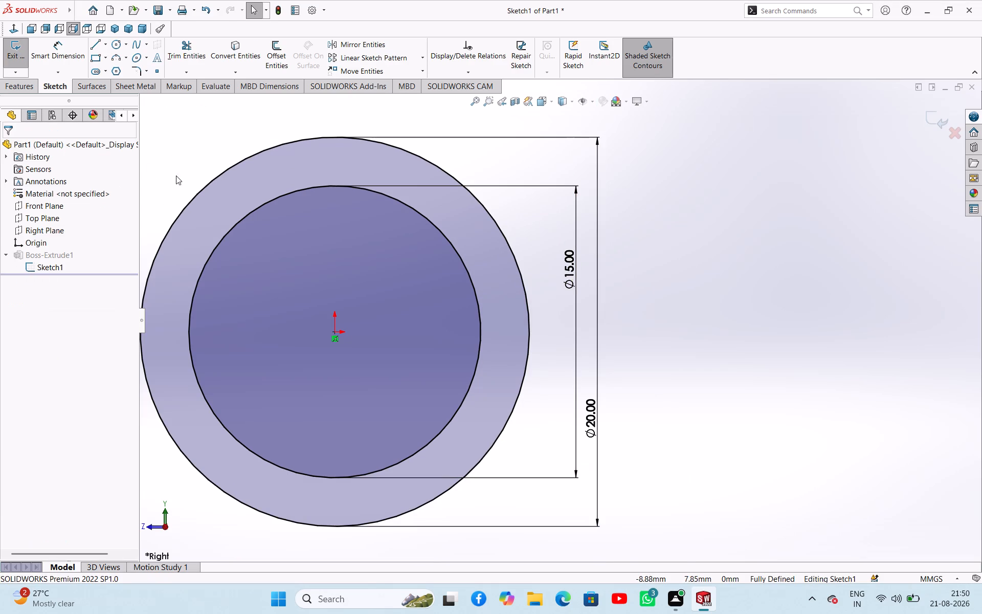
left_click(10, 52)
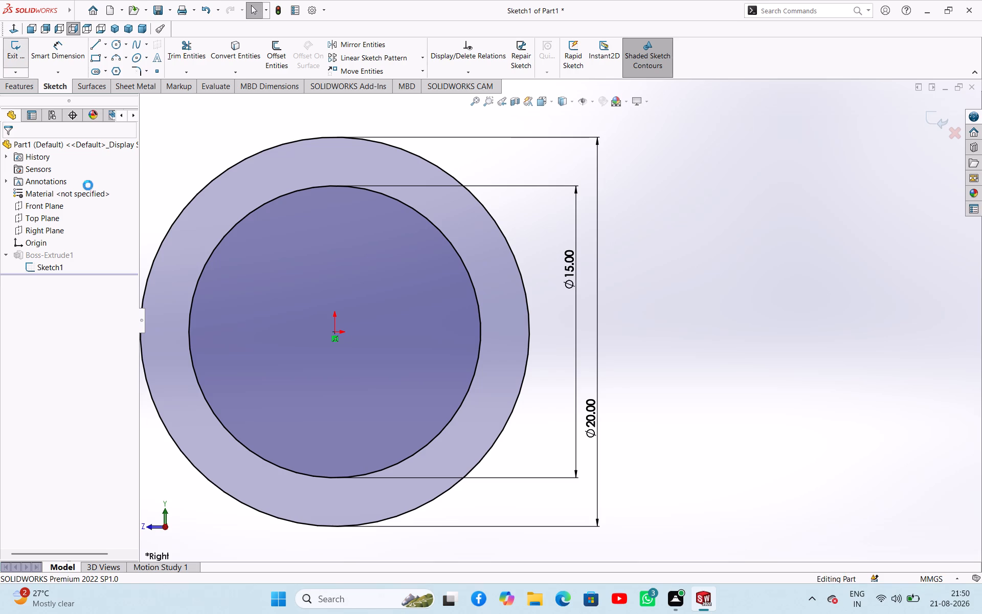
Measure the diameter of the inner edge on the tube's end face.
scroll(372, 324, "up", 3)
scroll(332, 271, "up", 1)
middle_click_drag(279, 292, 335, 343)
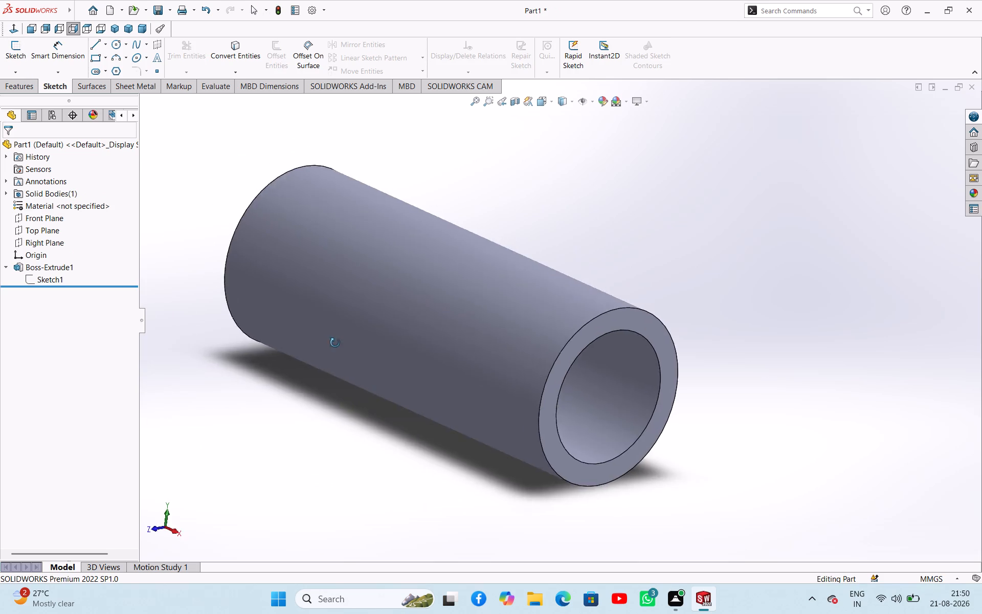
middle_click_drag(335, 343, 306, 317)
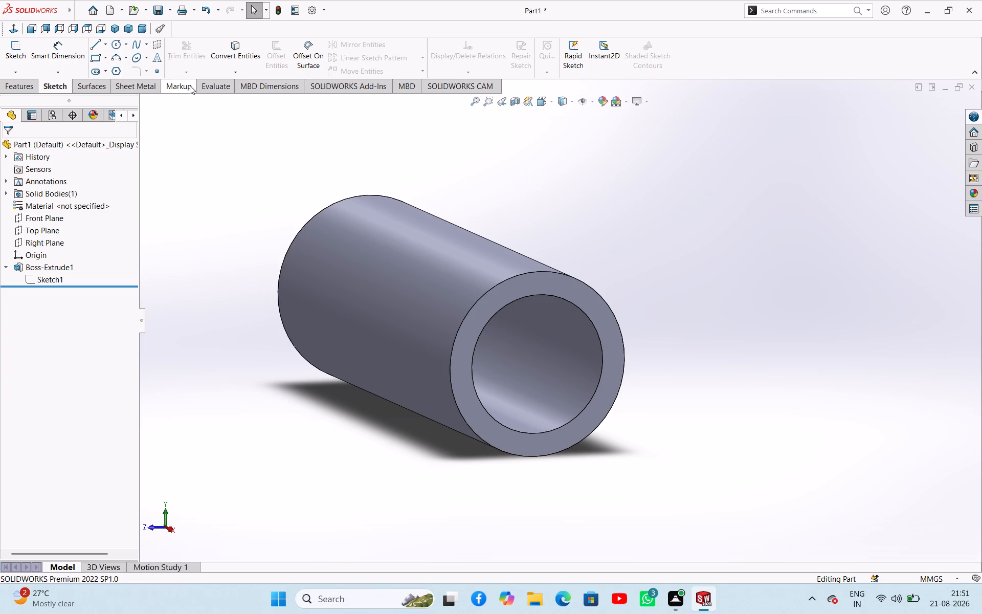
left_click(215, 86)
left_click(121, 53)
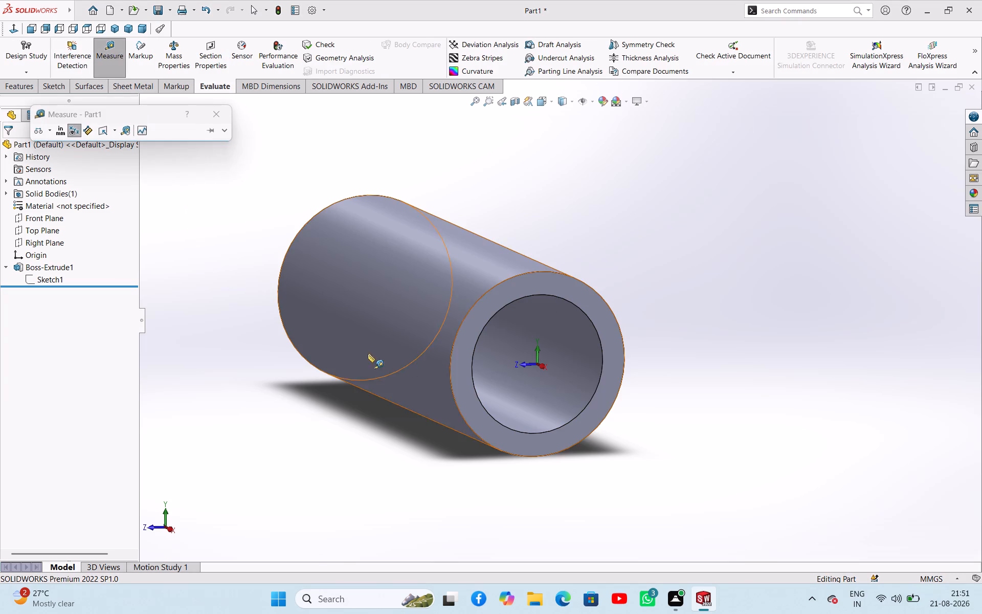
left_click(489, 319)
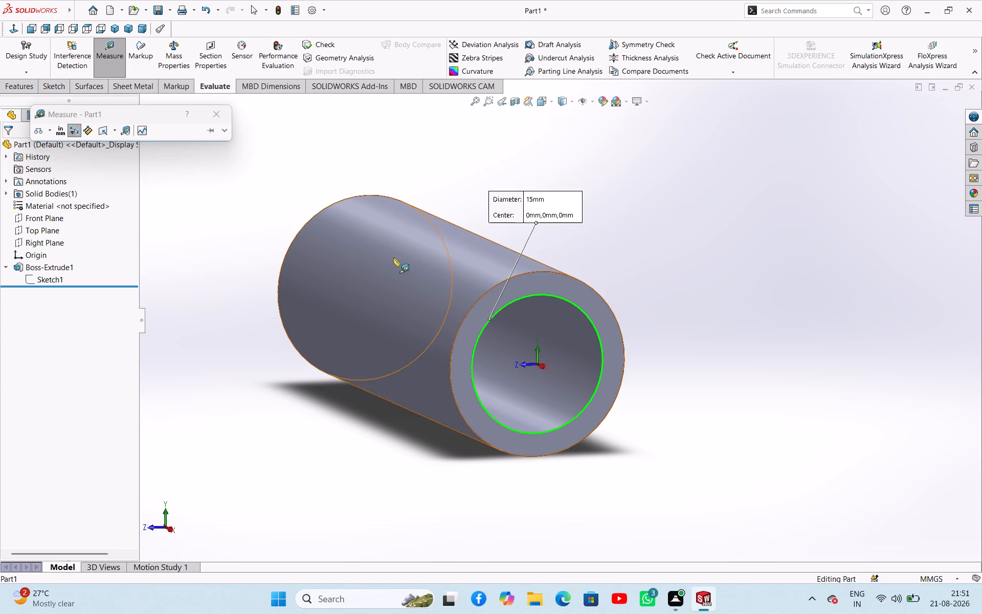
left_click(228, 116)
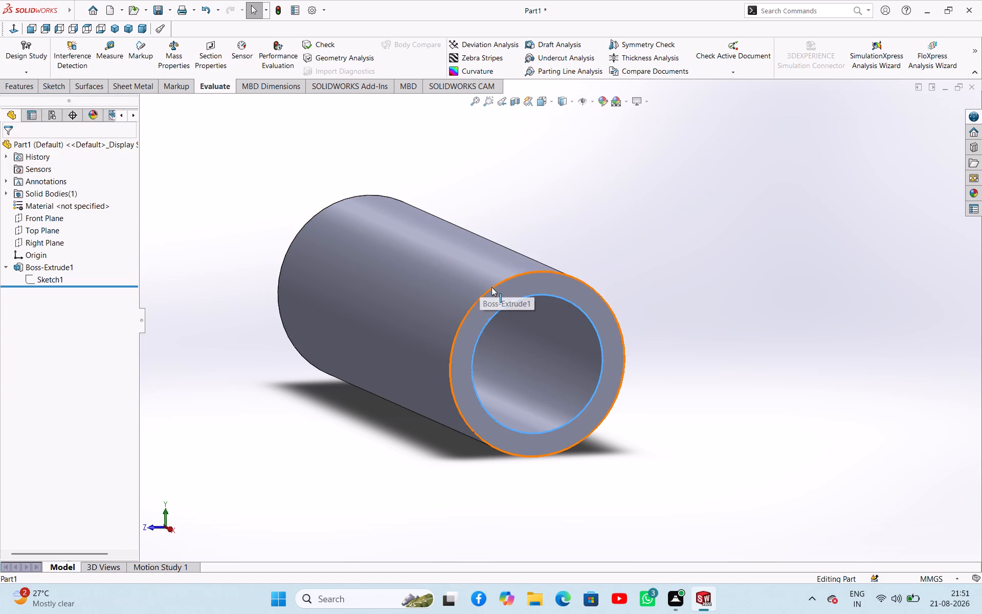
Measure the diameter of the outer edge on the tube's end face.
left_click(492, 287)
left_click(356, 144)
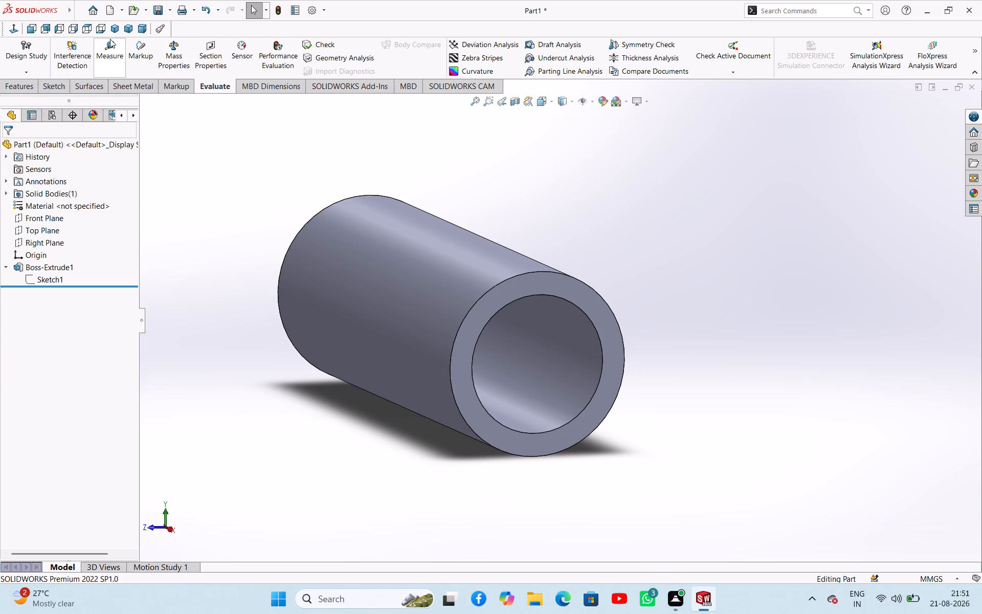
left_click(108, 47)
left_click(483, 293)
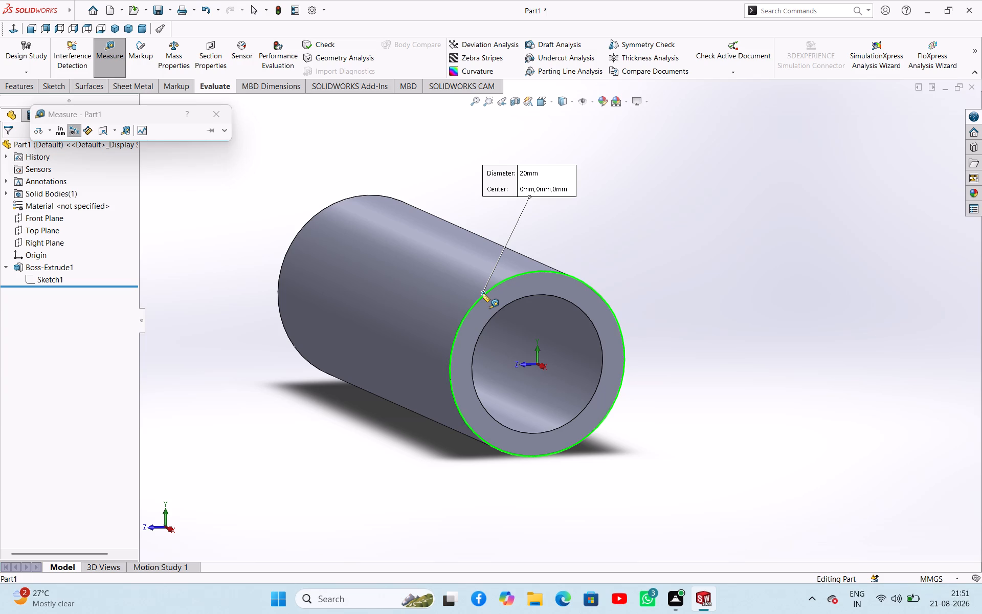
left_click(408, 151)
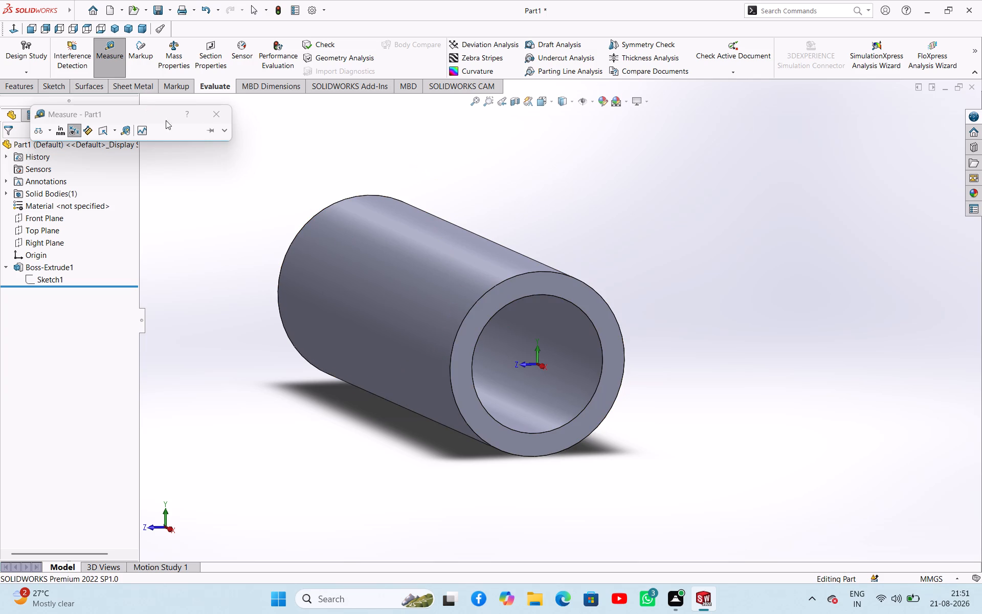
left_click(210, 112)
Start a sketch on the tube's end face and draw a circle about 23 mm in diameter centred on the origin.
left_click(482, 313)
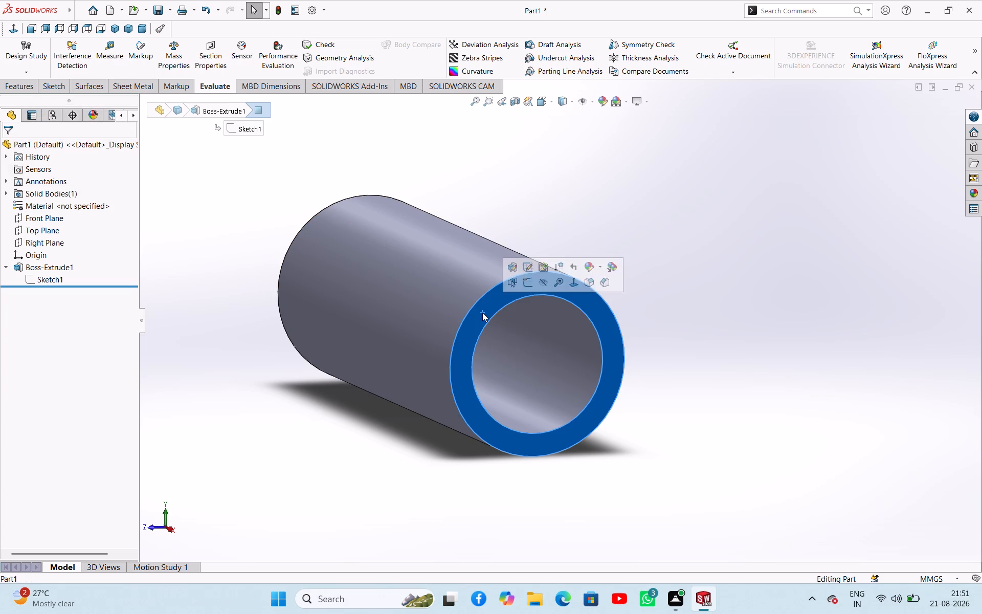
left_click(525, 283)
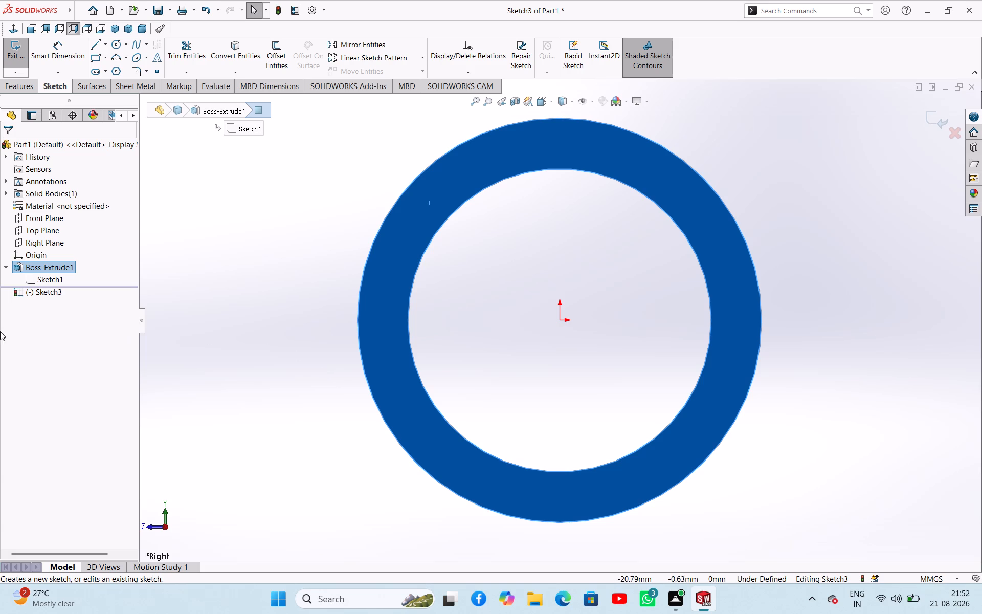
left_click(211, 339)
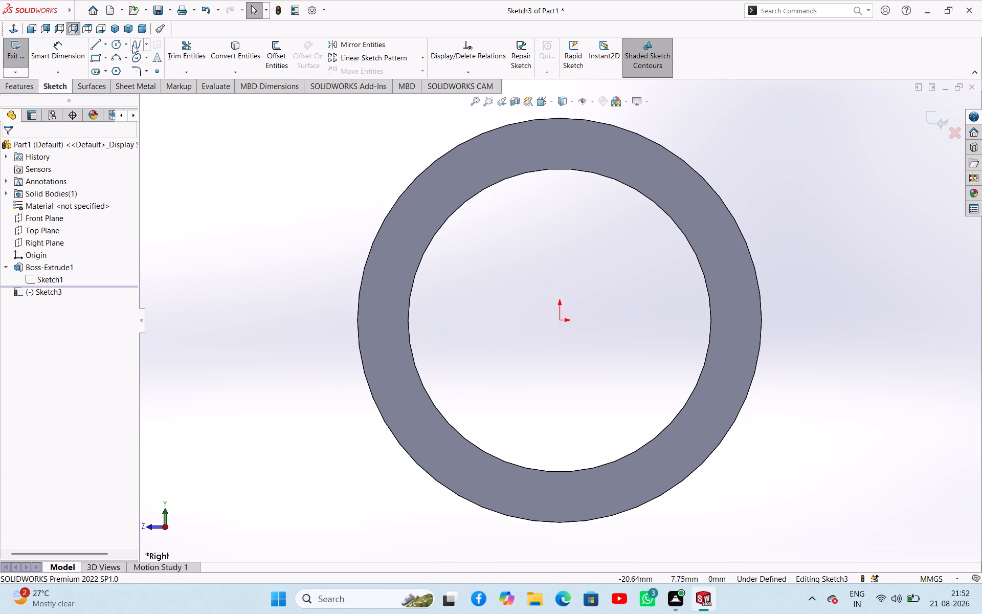
left_click(116, 45)
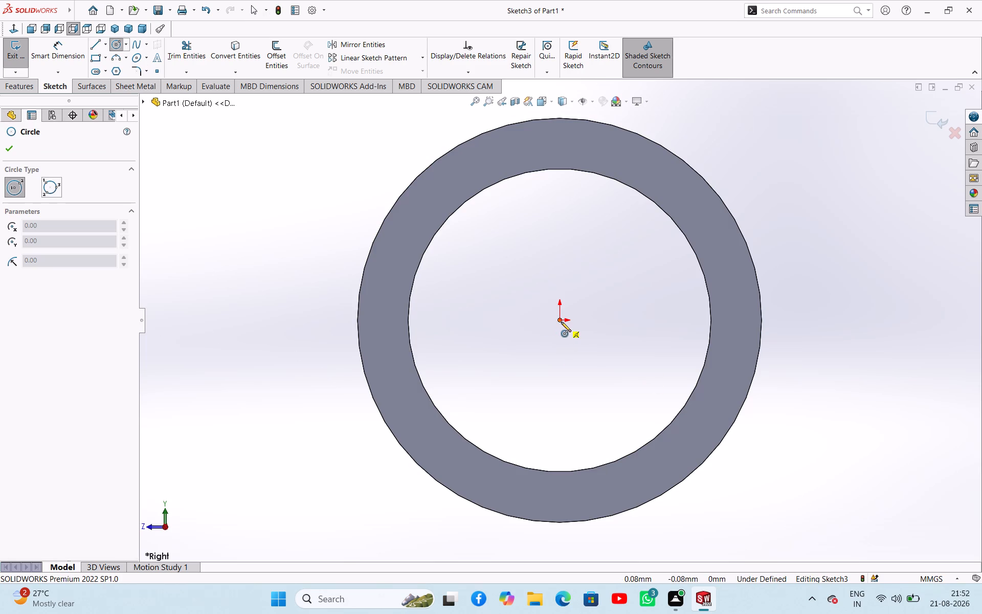
left_click(561, 322)
left_click(743, 466)
right_click(838, 421)
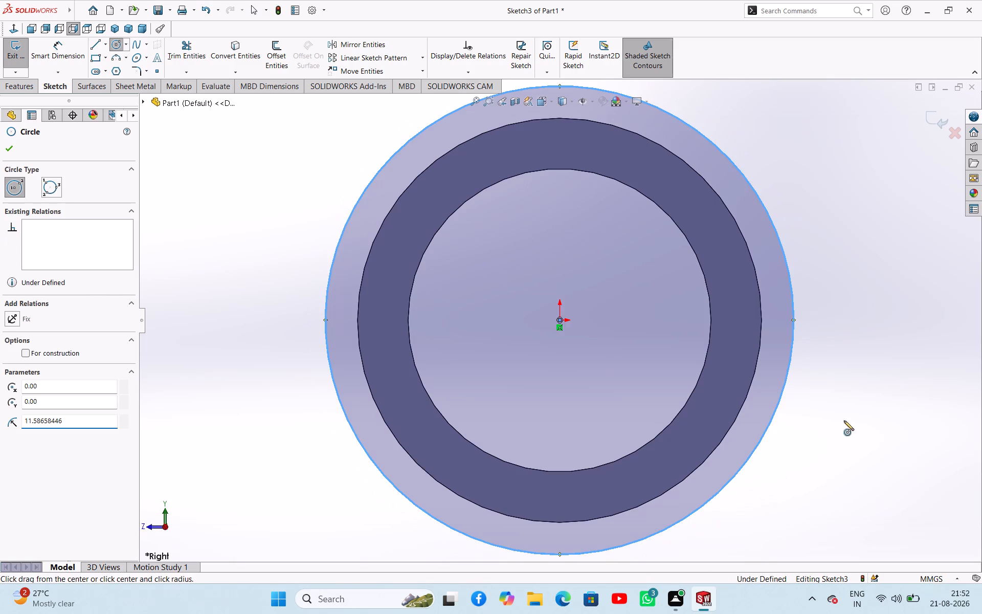
left_click(861, 427)
Dimension the new circle's diameter as 25 mm.
right_click_drag(828, 450, 831, 382)
left_click(780, 394)
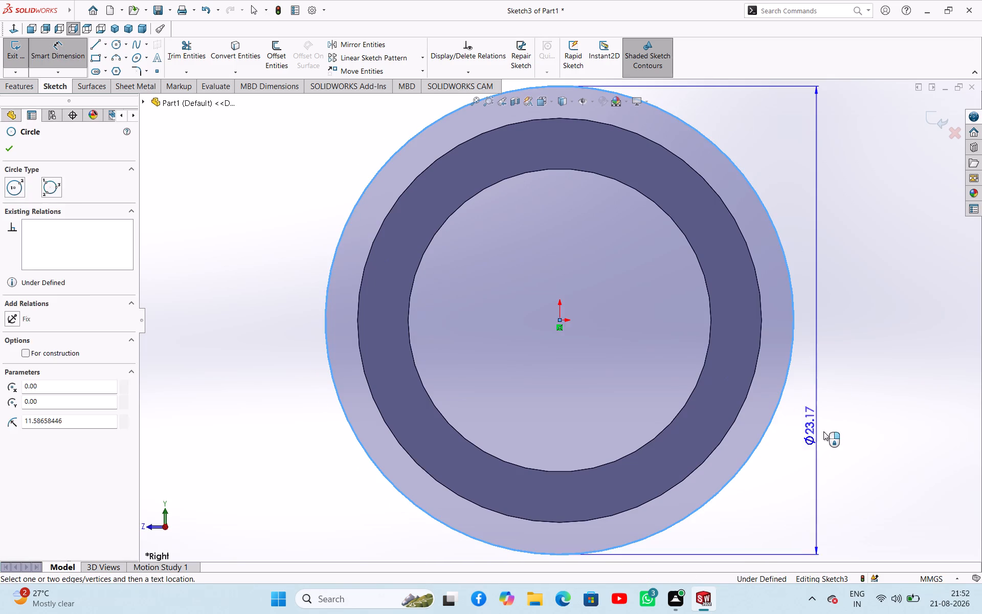
left_click(823, 431)
type("25")
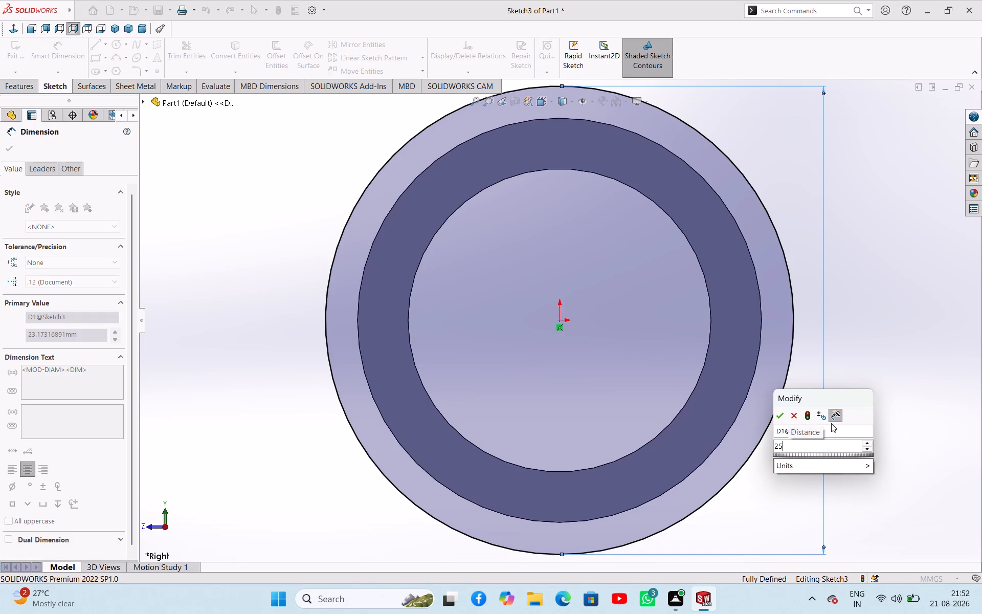
key("Return")
key("BackSpace")
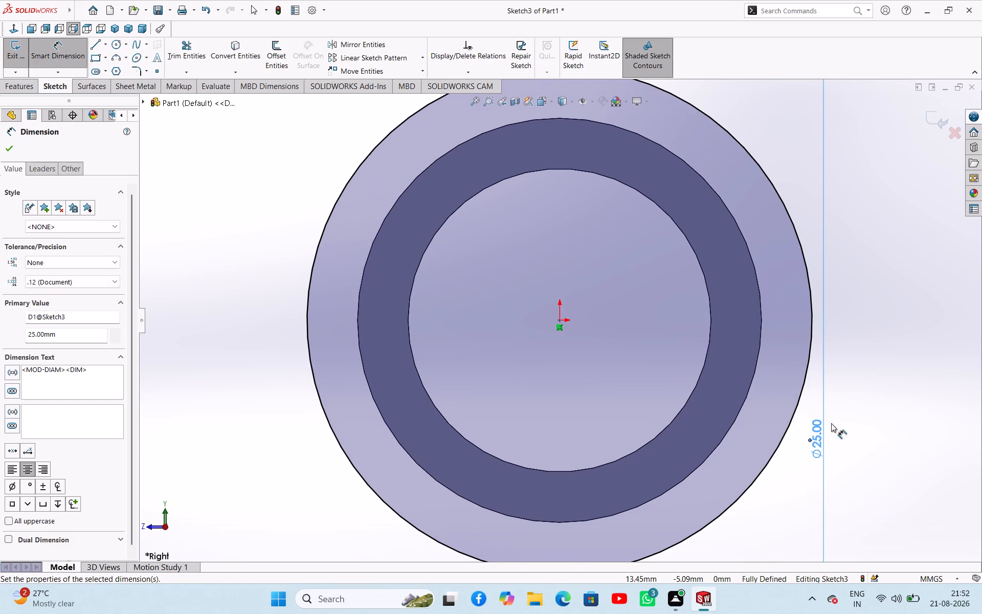
left_click(11, 143)
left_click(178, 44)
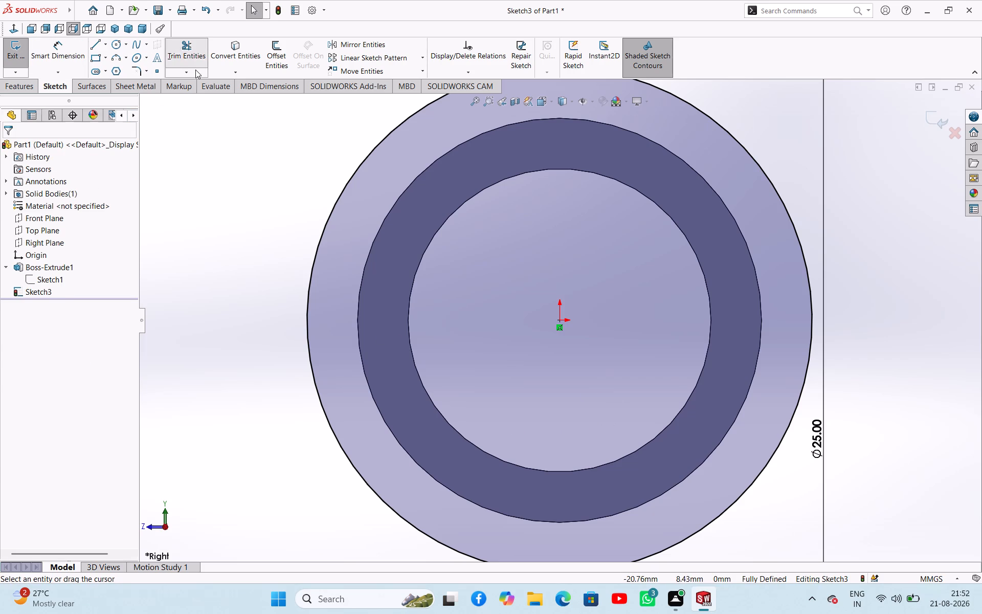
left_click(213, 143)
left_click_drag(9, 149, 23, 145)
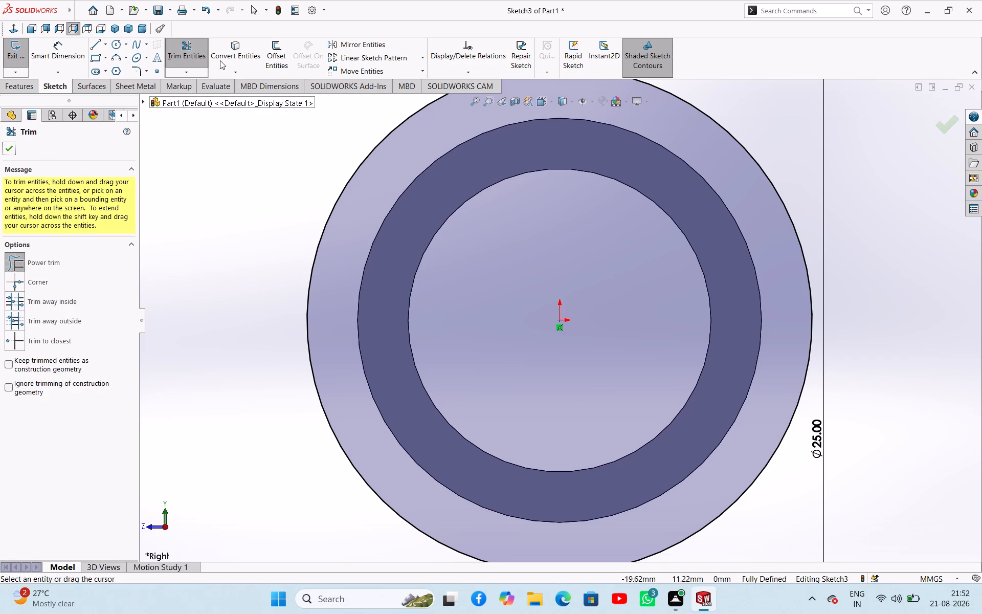
Convert the end face's outer edge into a sketch circle inside the 25 mm circle, and exit the sketch.
left_click(233, 47)
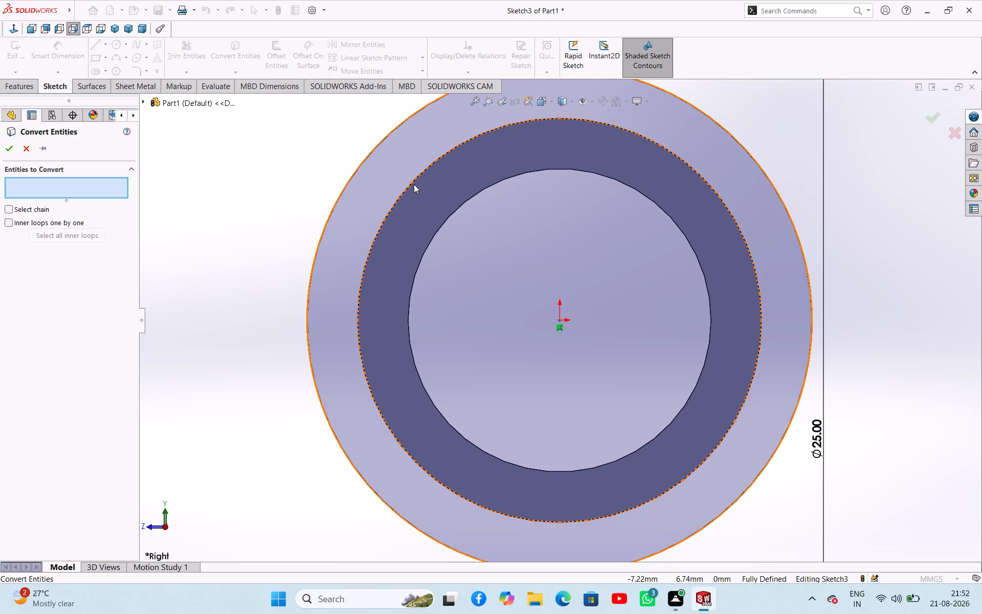
left_click(414, 184)
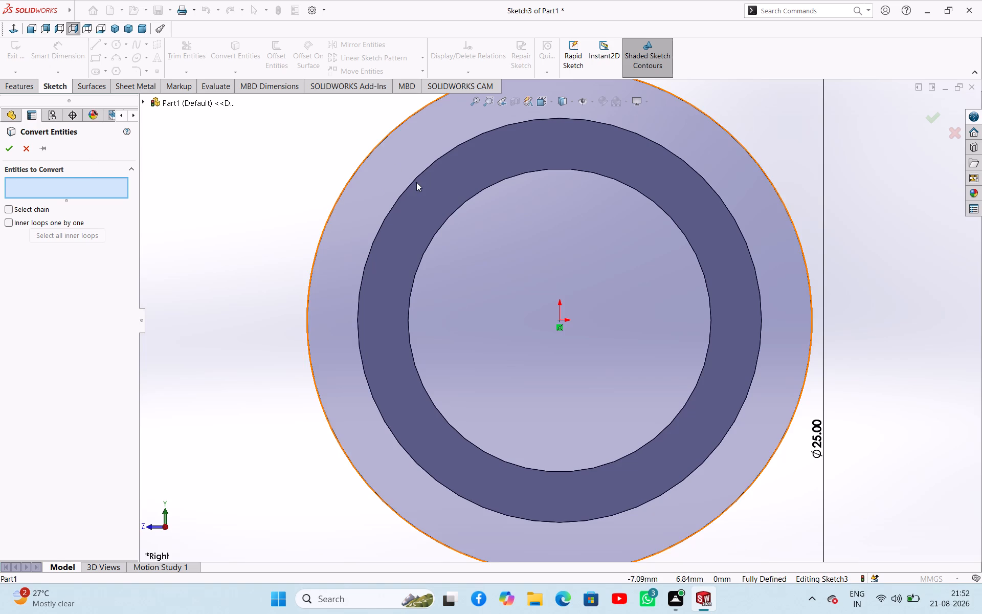
left_click(412, 180)
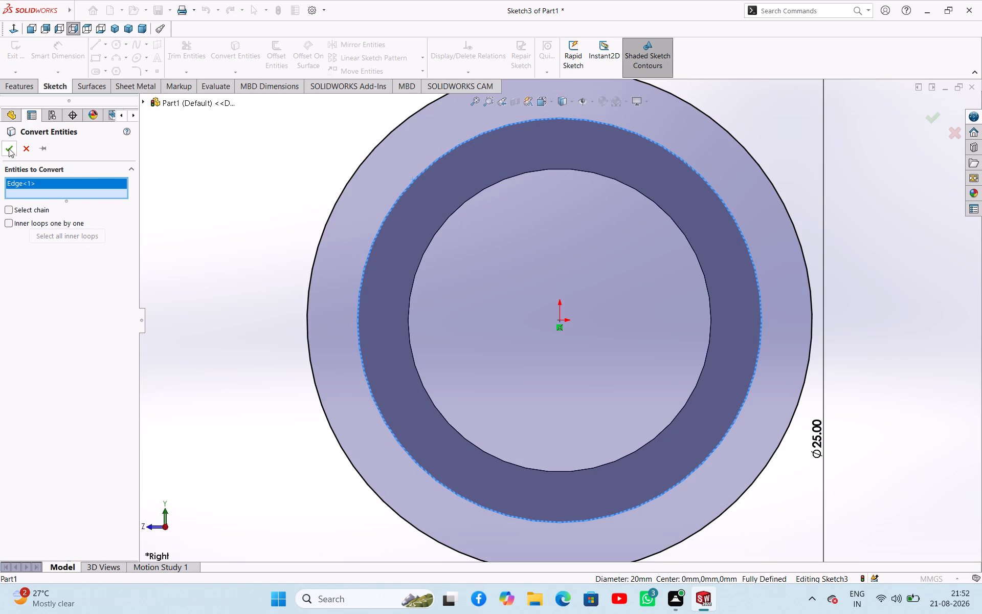
left_click(3, 147)
left_click(254, 232)
middle_click_drag(261, 224, 326, 259)
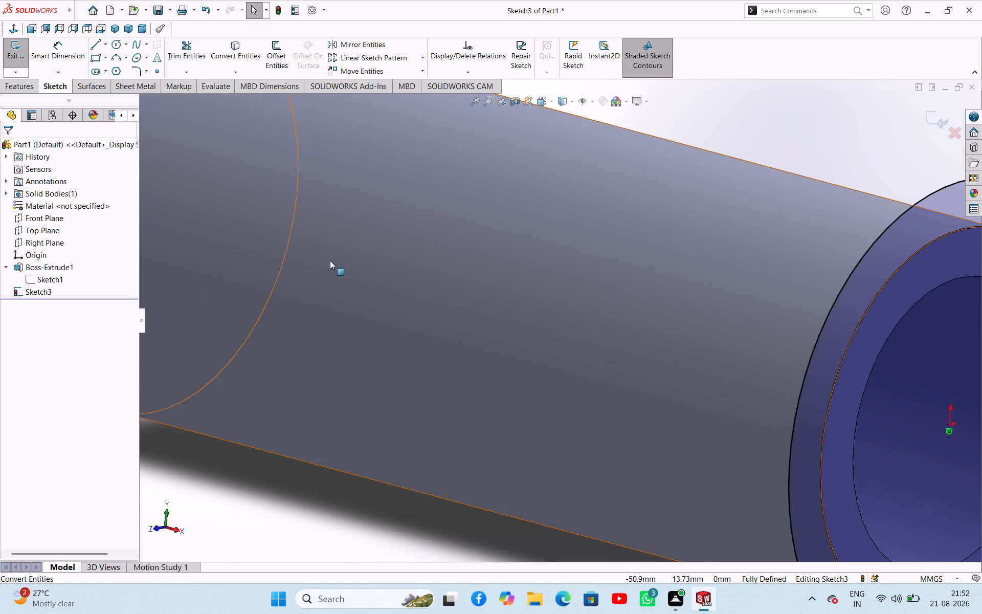
scroll(330, 260, "up", 3)
left_click(12, 62)
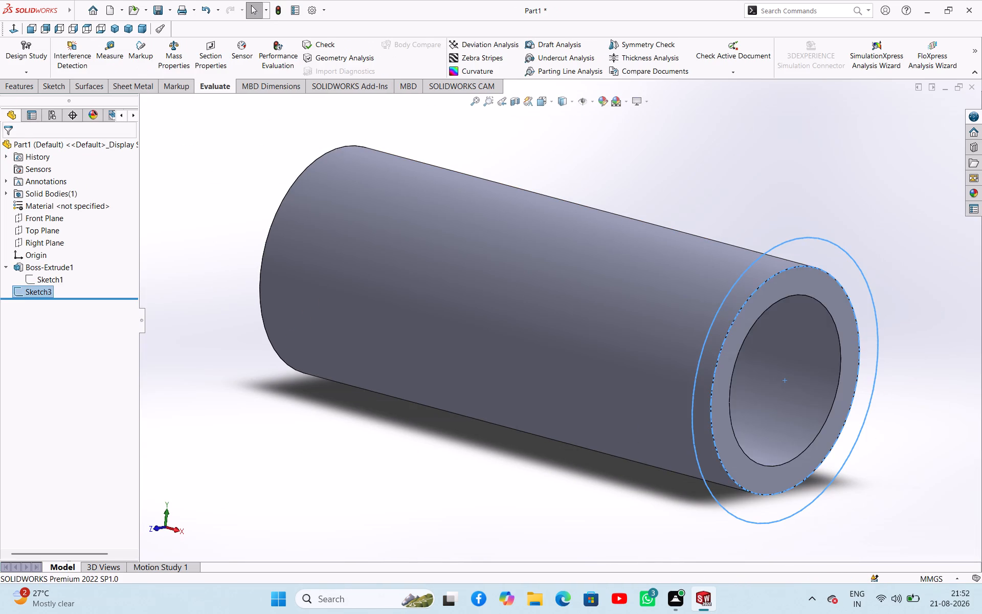
Start a blind boss extrusion of the ring sketch with its direction reversed, back along the tube.
left_click(29, 86)
left_click(24, 56)
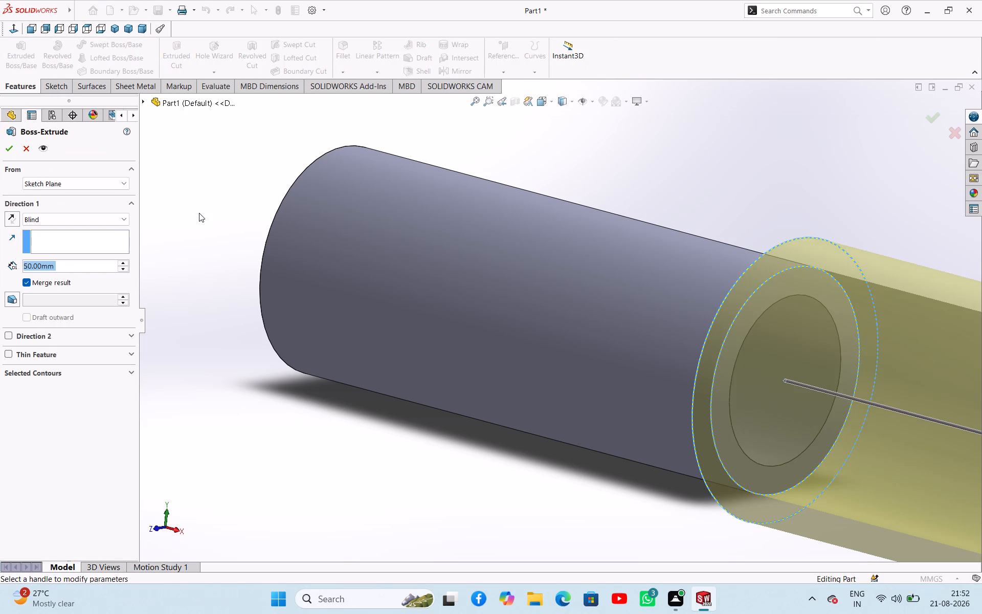
left_click(12, 214)
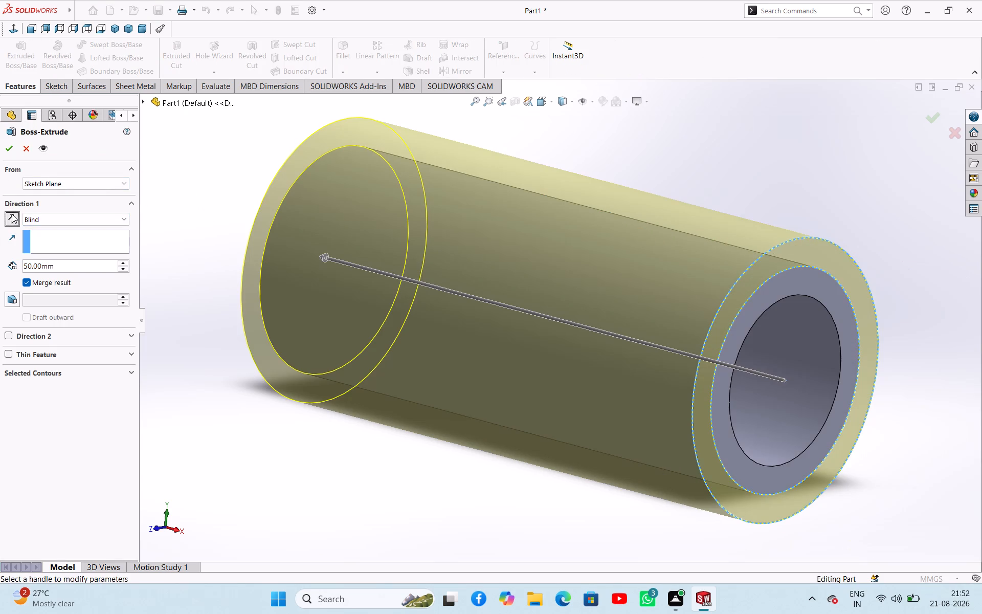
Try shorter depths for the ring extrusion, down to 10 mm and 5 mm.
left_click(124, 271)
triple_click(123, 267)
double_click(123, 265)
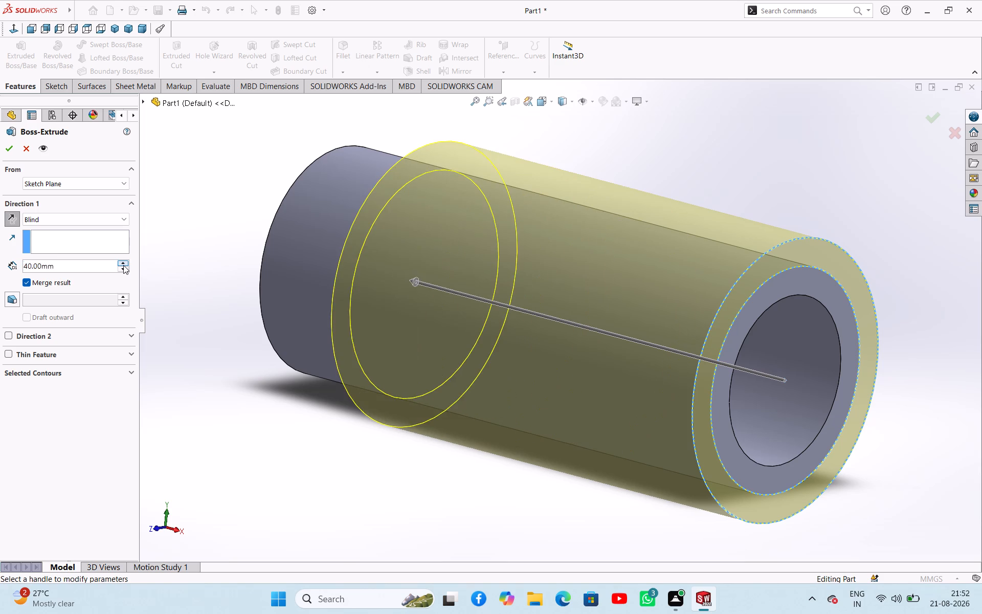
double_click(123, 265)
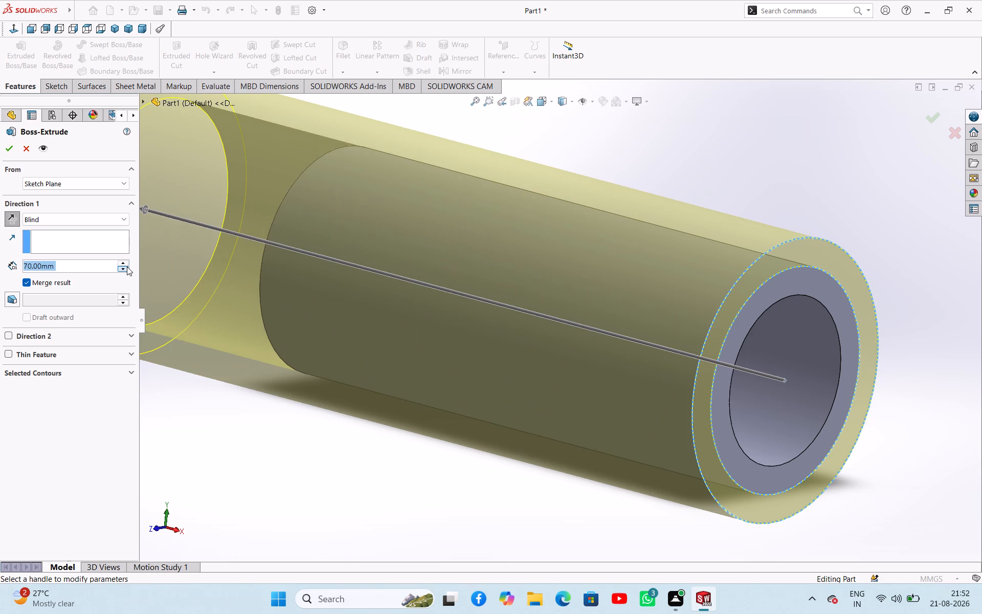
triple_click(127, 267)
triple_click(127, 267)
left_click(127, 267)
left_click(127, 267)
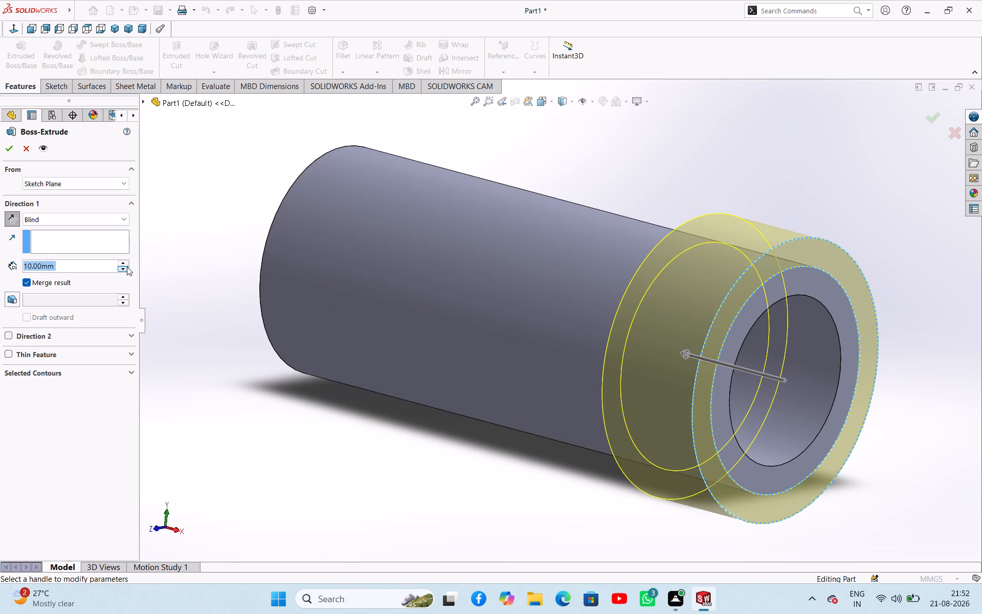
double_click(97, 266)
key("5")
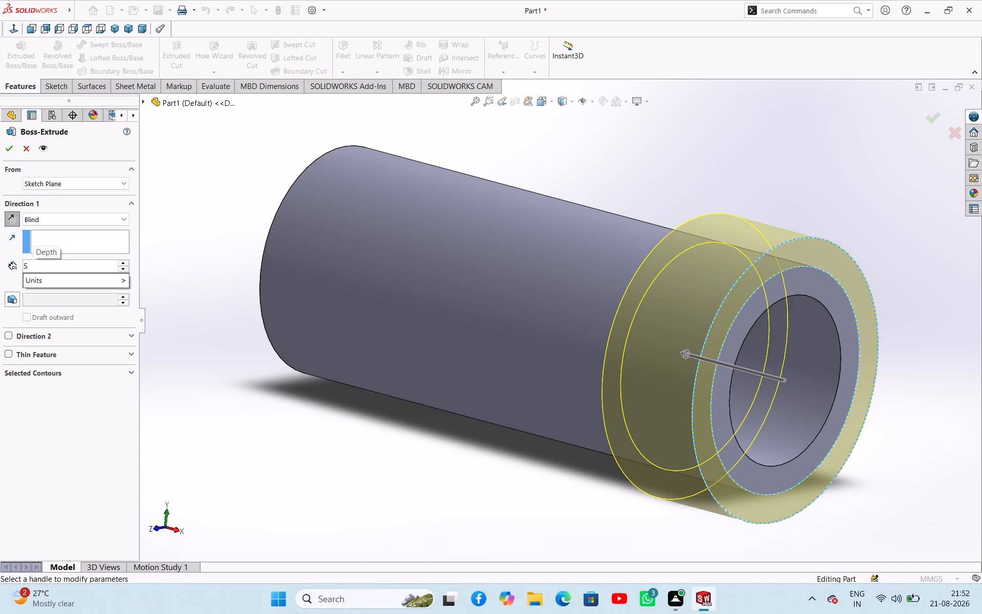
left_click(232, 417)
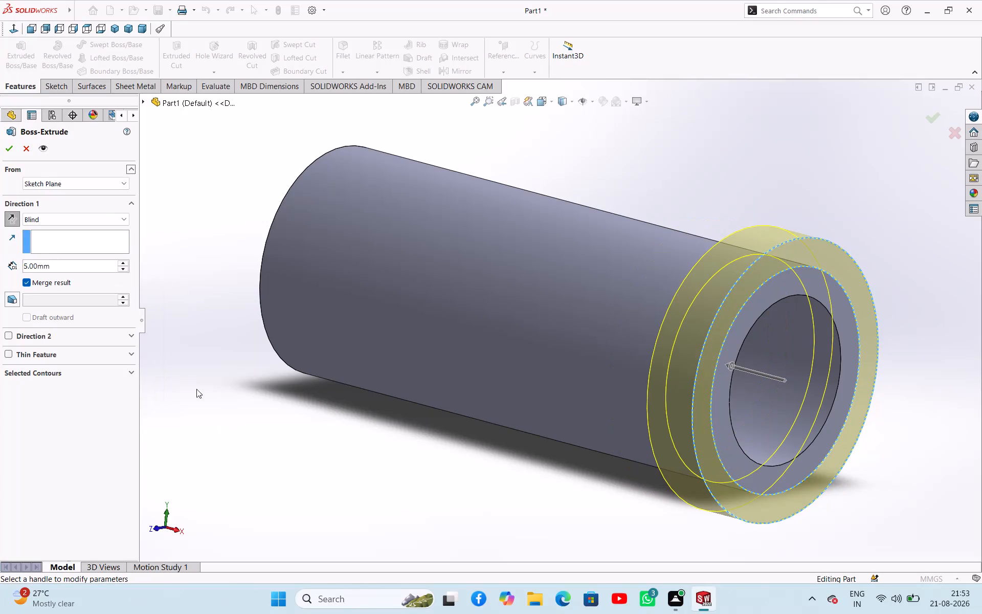
Set the ring extrusion's depth to 2.5 mm and complete it with the result merged into the tube.
double_click(54, 270)
type("2.5")
key("Return")
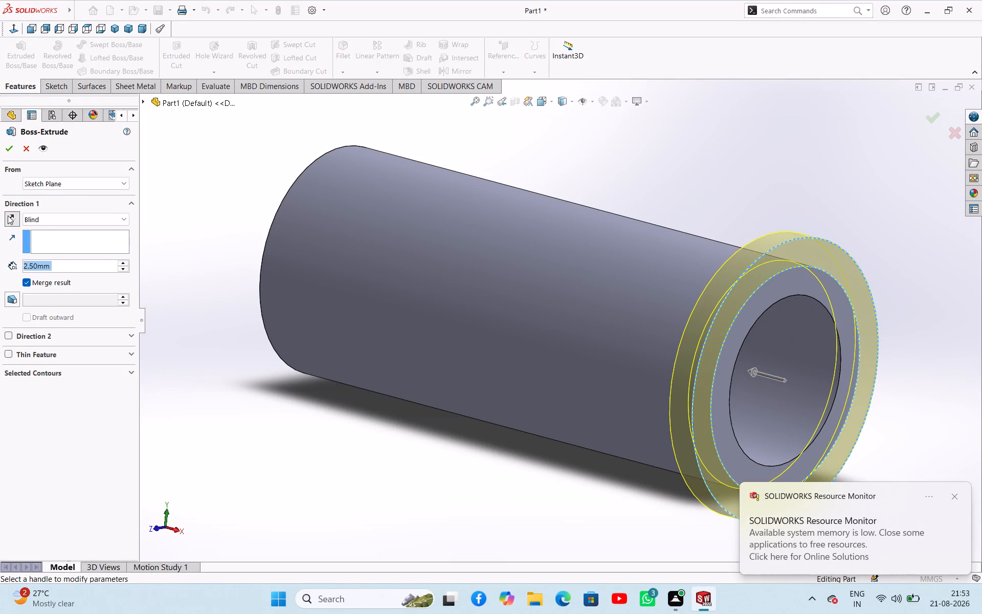
left_click(10, 152)
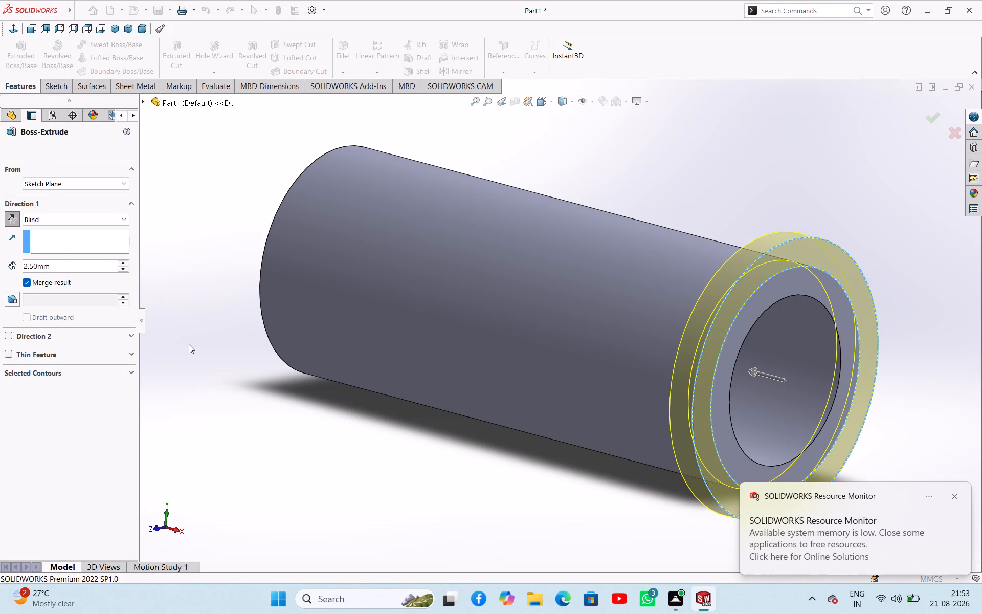
Fillet the collar's outer circular edge on the side facing the tube body with a 1 mm radius.
left_click(189, 344)
middle_click_drag(193, 343, 249, 387)
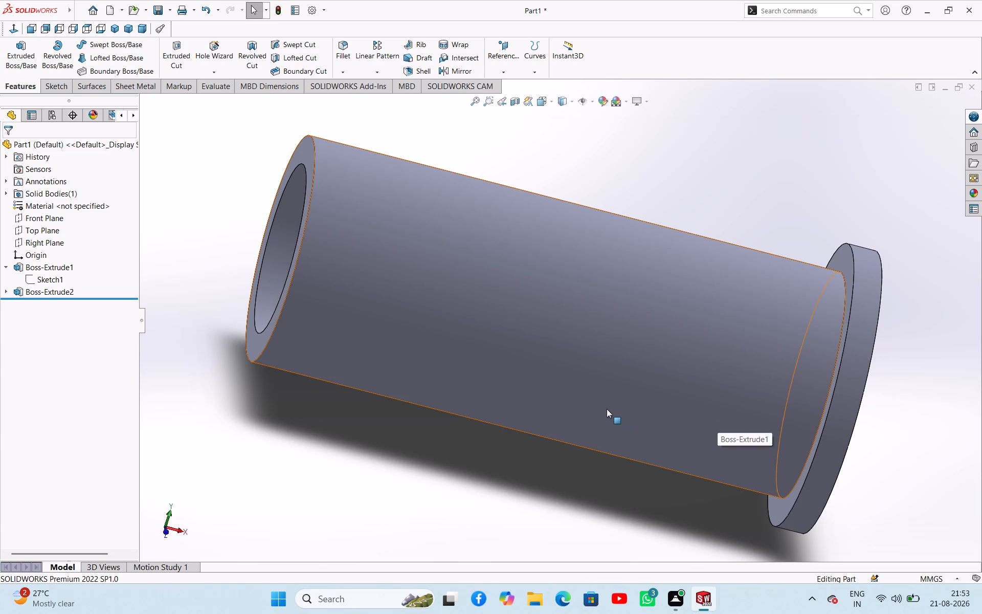
scroll(609, 405, "down", 2)
scroll(609, 405, "up", 2)
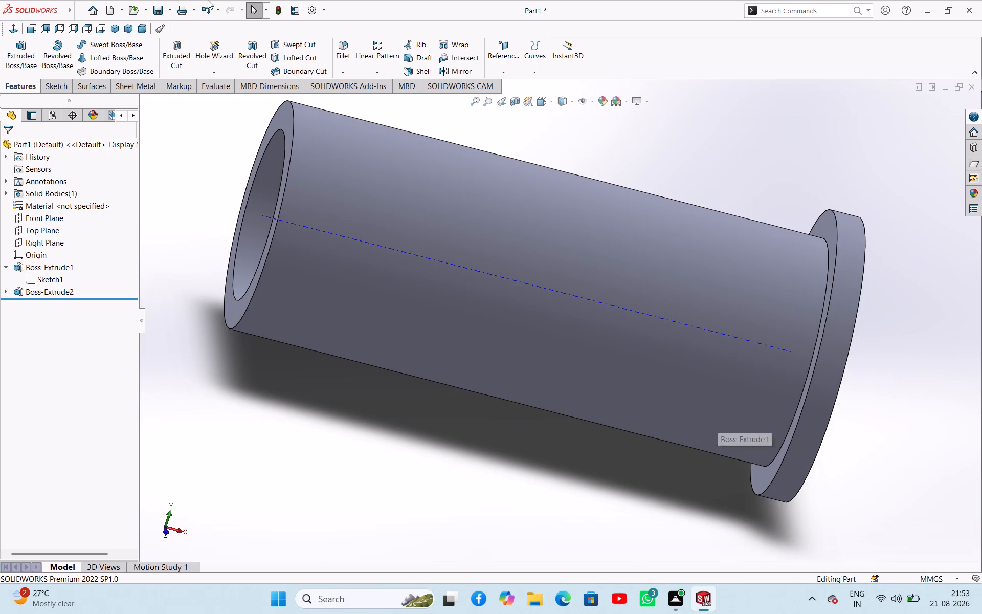
left_click(346, 49)
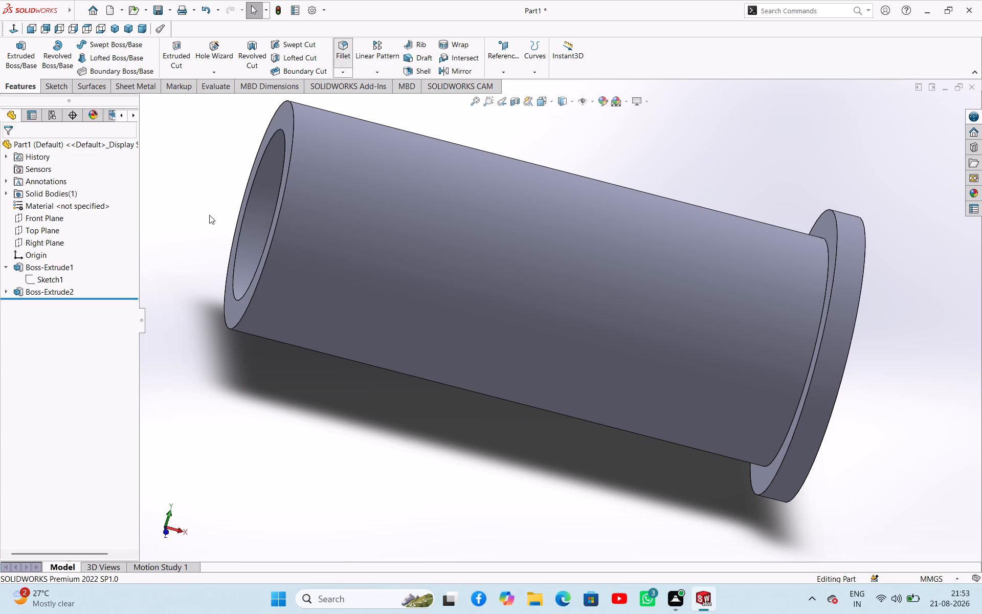
key("1")
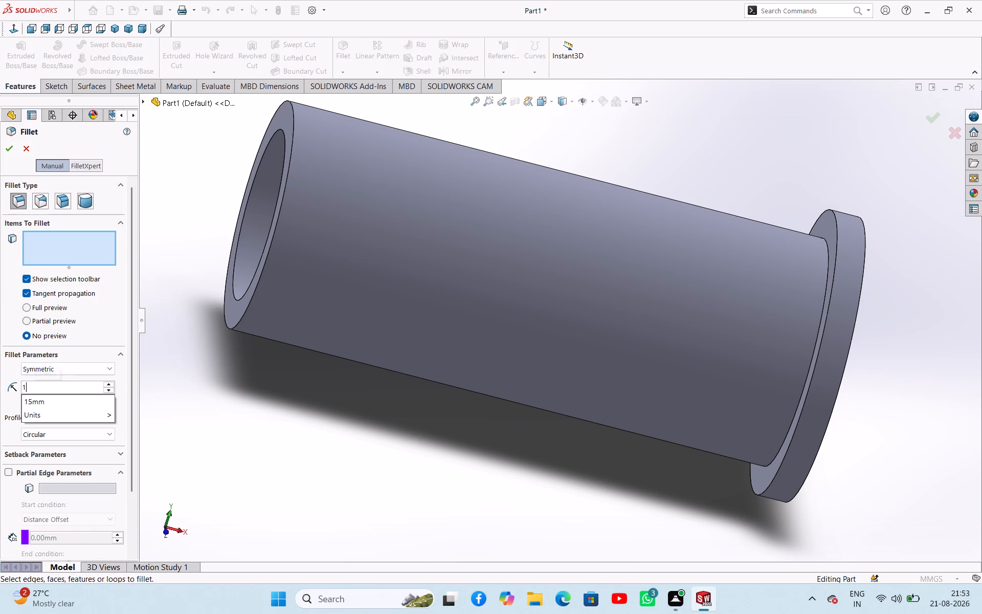
left_click(831, 295)
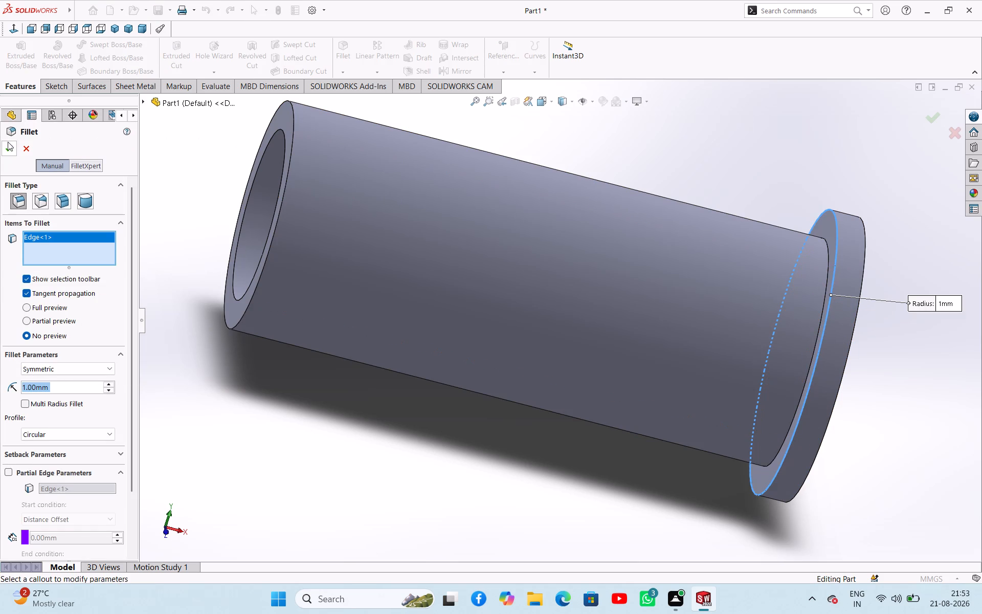
left_click(8, 144)
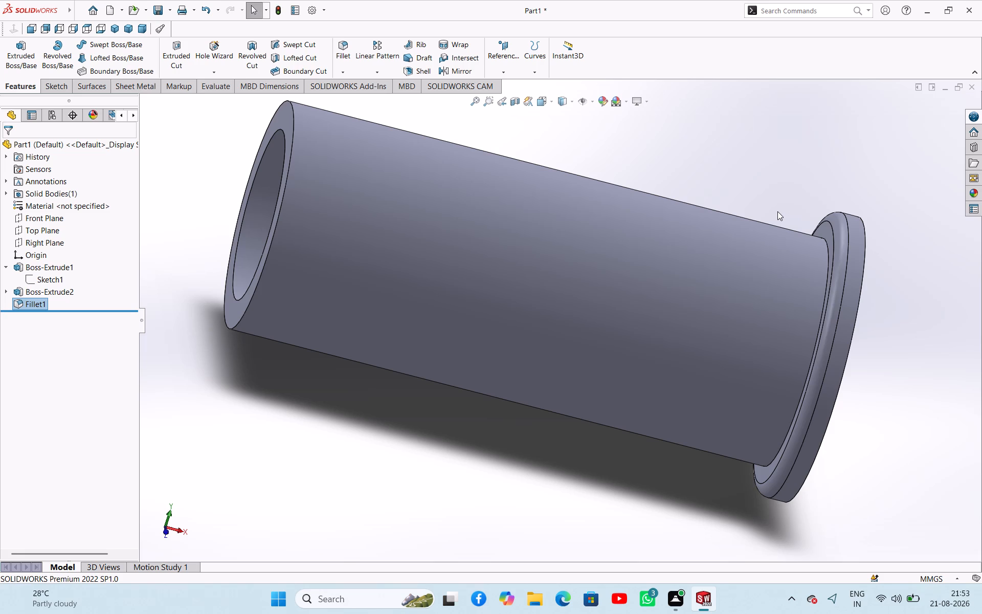
Fillet the inner corner edge where the tube's outer surface meets the collar with a 1 mm radius.
scroll(777, 212, "down", 2)
scroll(777, 213, "up", 3)
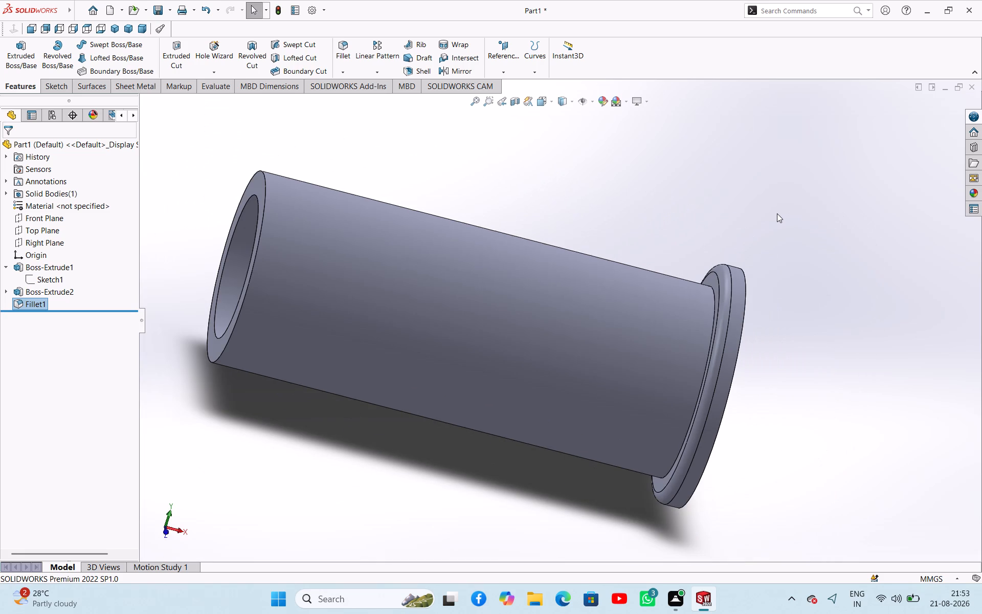
scroll(772, 216, "down", 2)
scroll(771, 217, "up", 2)
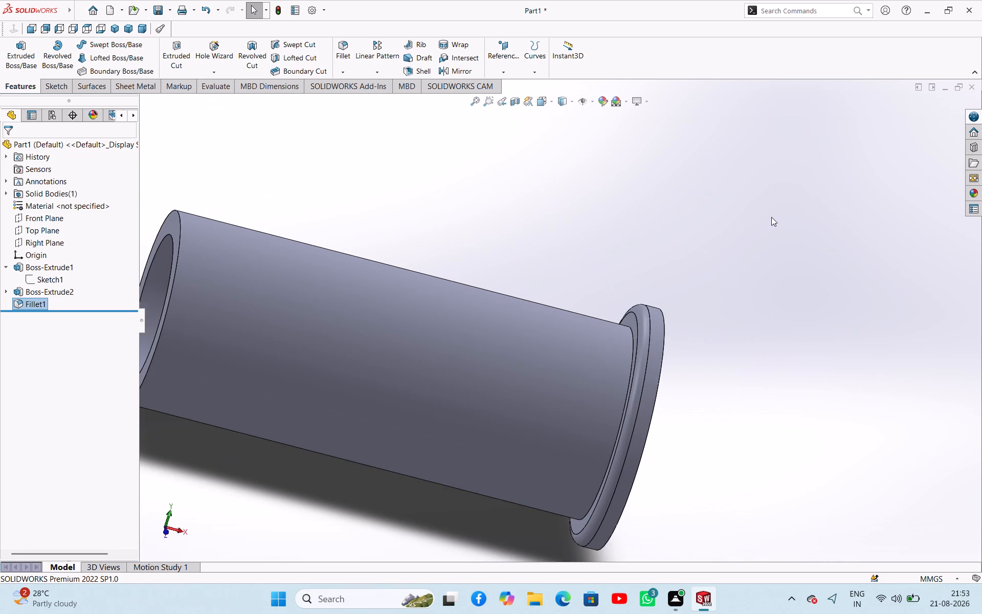
scroll(749, 226, "down", 2)
scroll(748, 226, "up", 2)
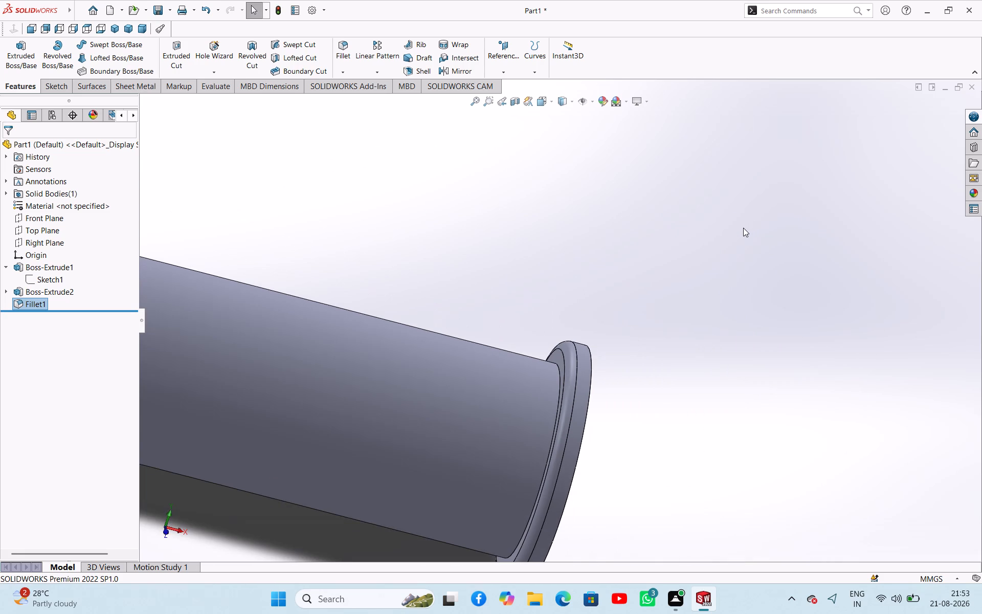
middle_click_drag(596, 280, 609, 304)
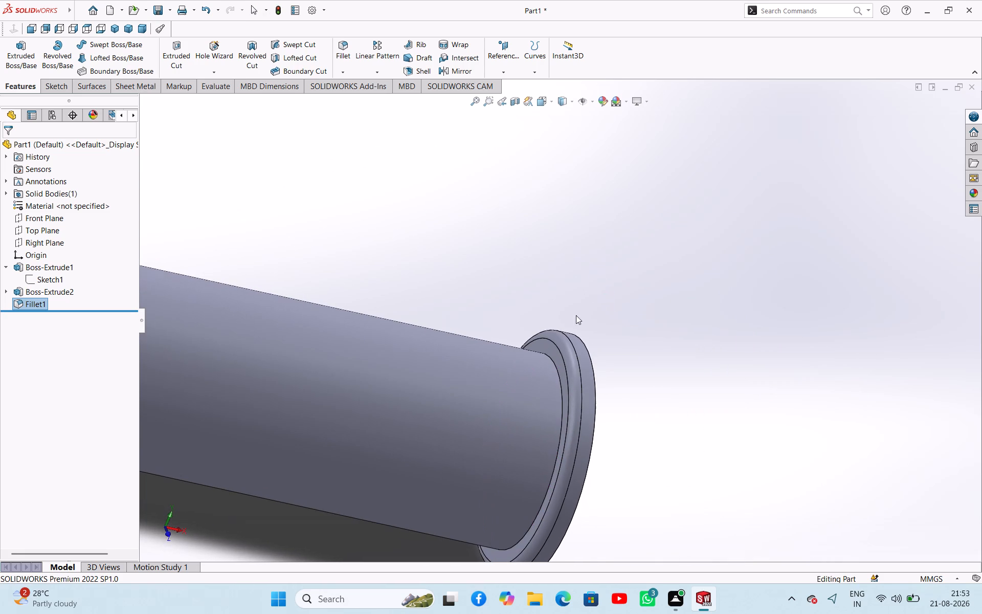
left_click(559, 376)
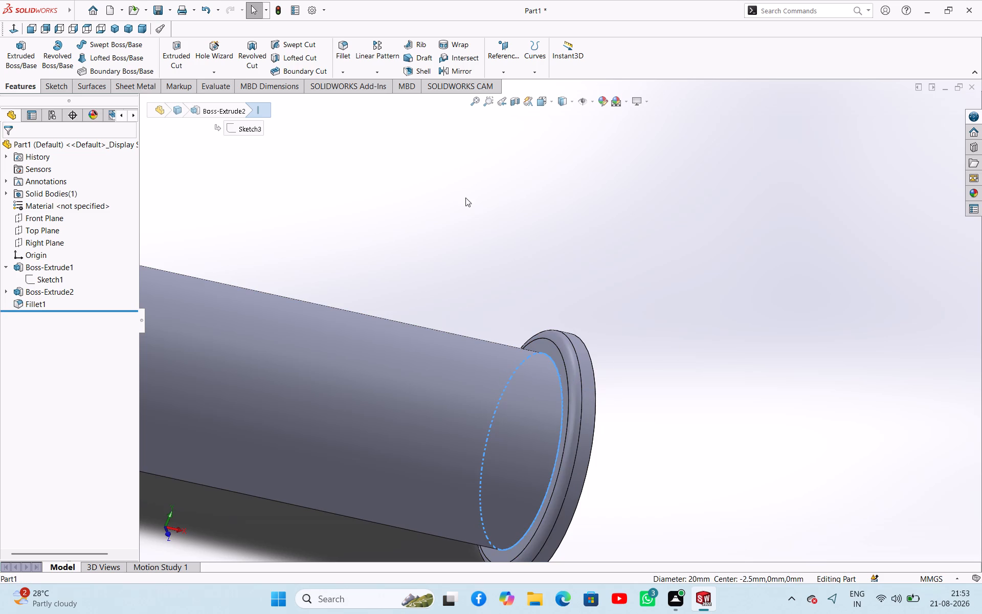
left_click(337, 52)
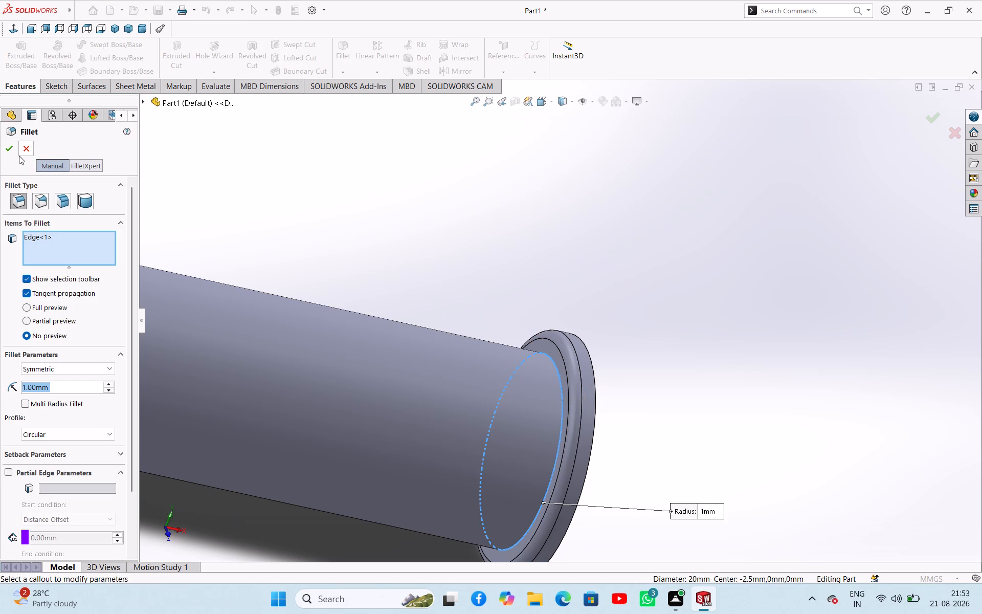
left_click(5, 148)
left_click(496, 250)
scroll(506, 253, "up", 1)
middle_click_drag(506, 253, 506, 173)
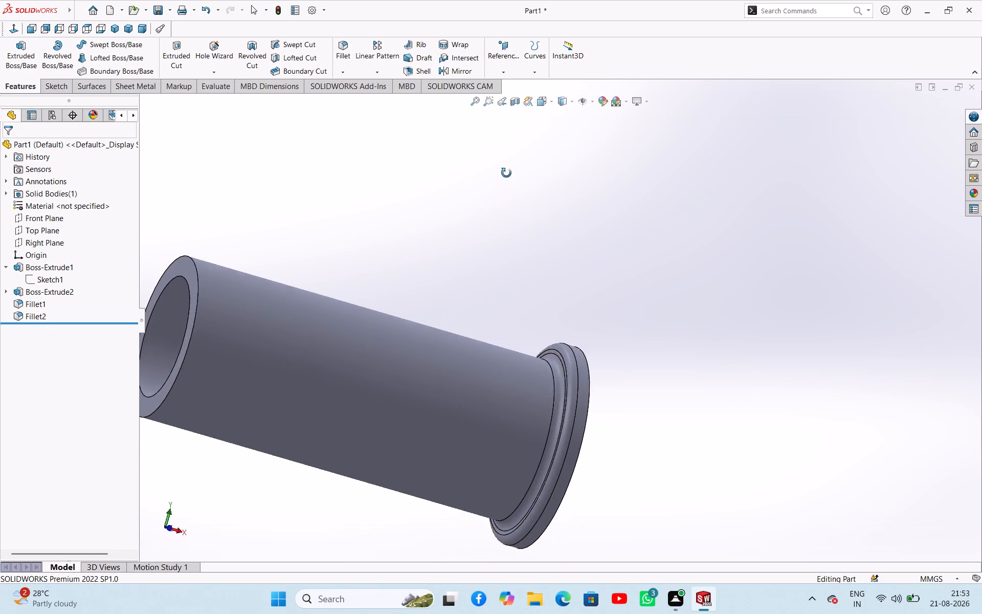
middle_click_drag(506, 173, 519, 143)
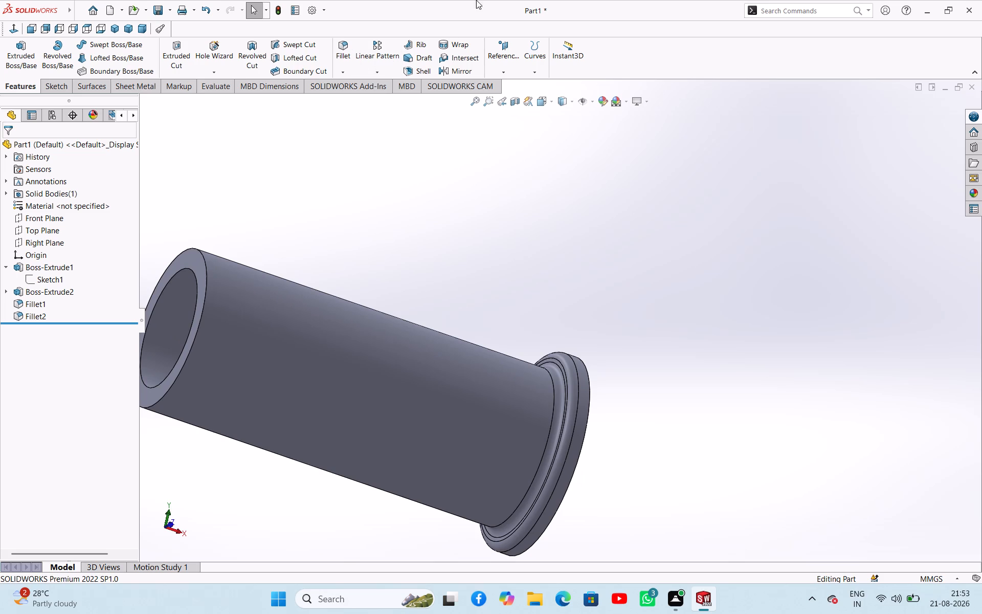
Close the empty File Explorer window covering the part and return to the model.
left_click(371, 216)
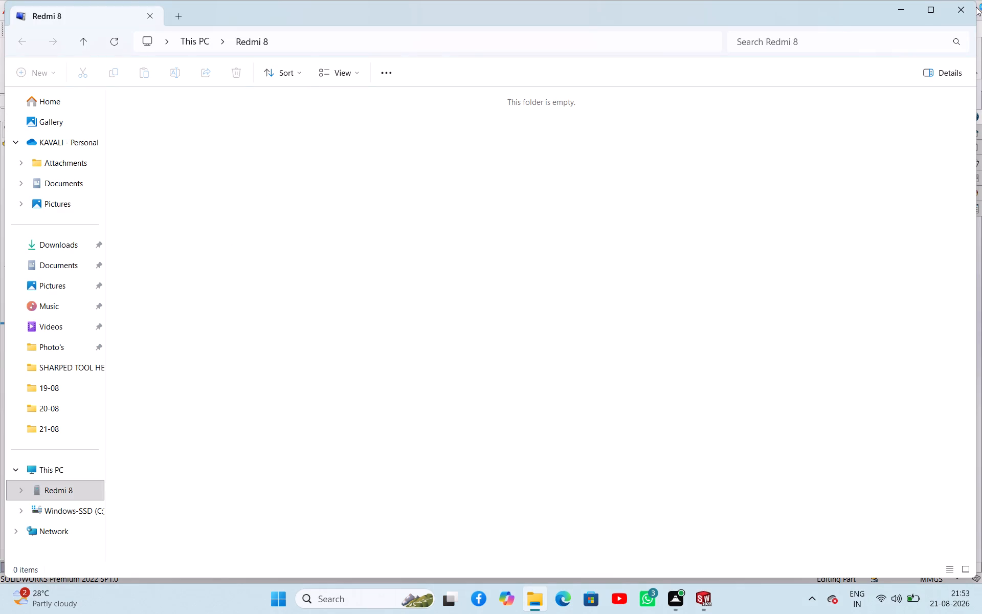
left_click(967, 10)
left_click(549, 217)
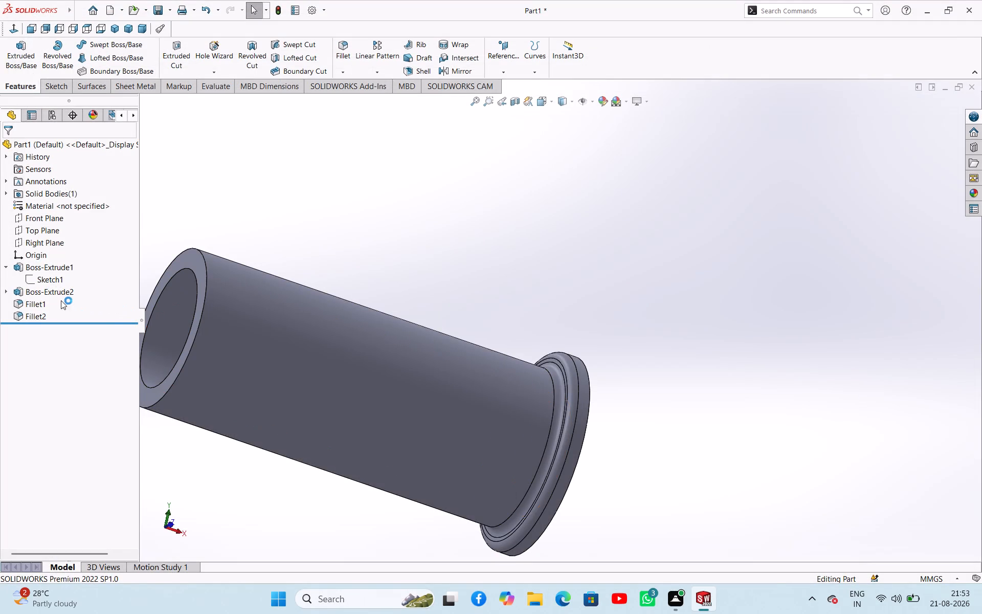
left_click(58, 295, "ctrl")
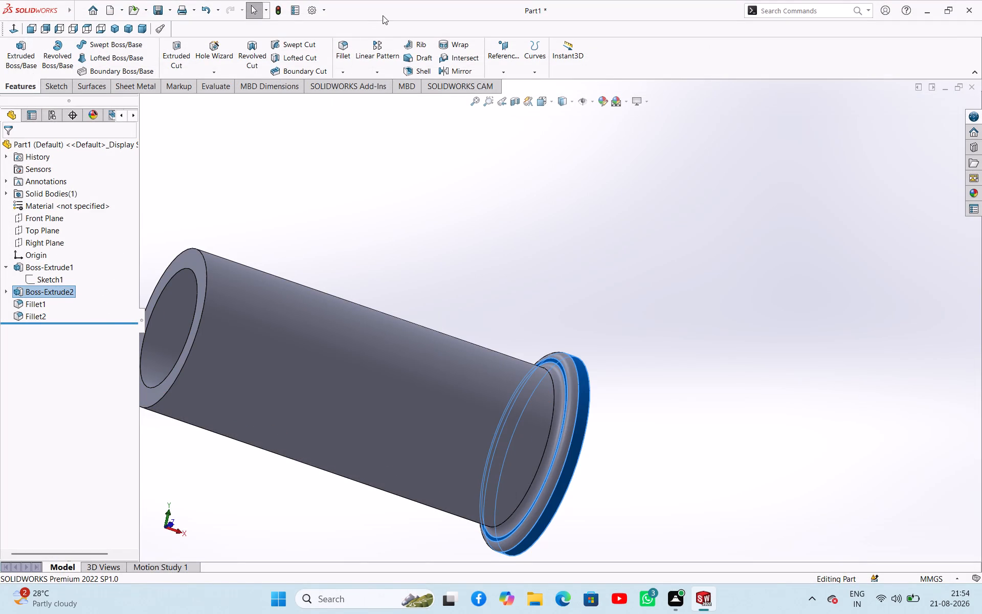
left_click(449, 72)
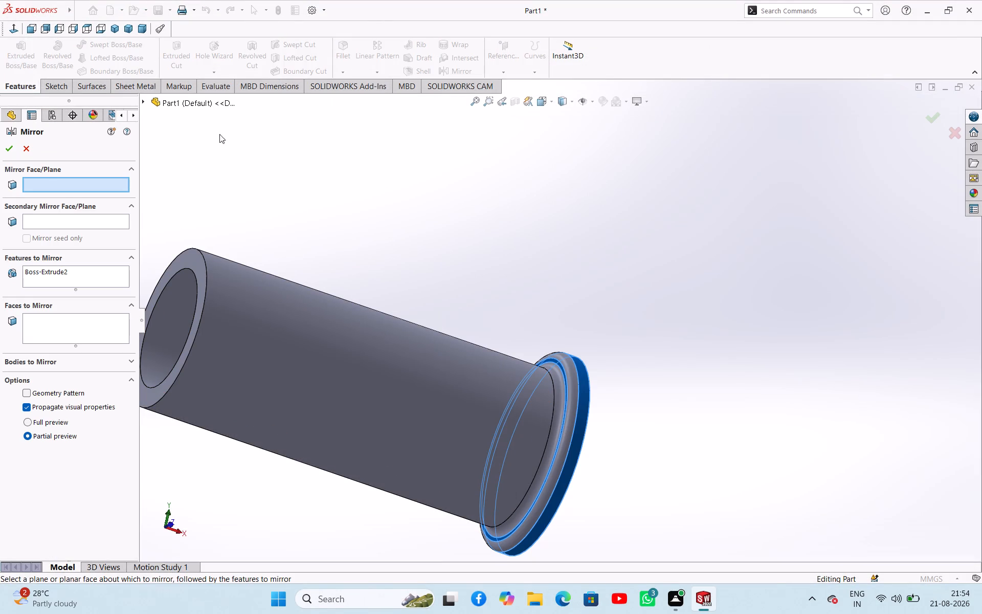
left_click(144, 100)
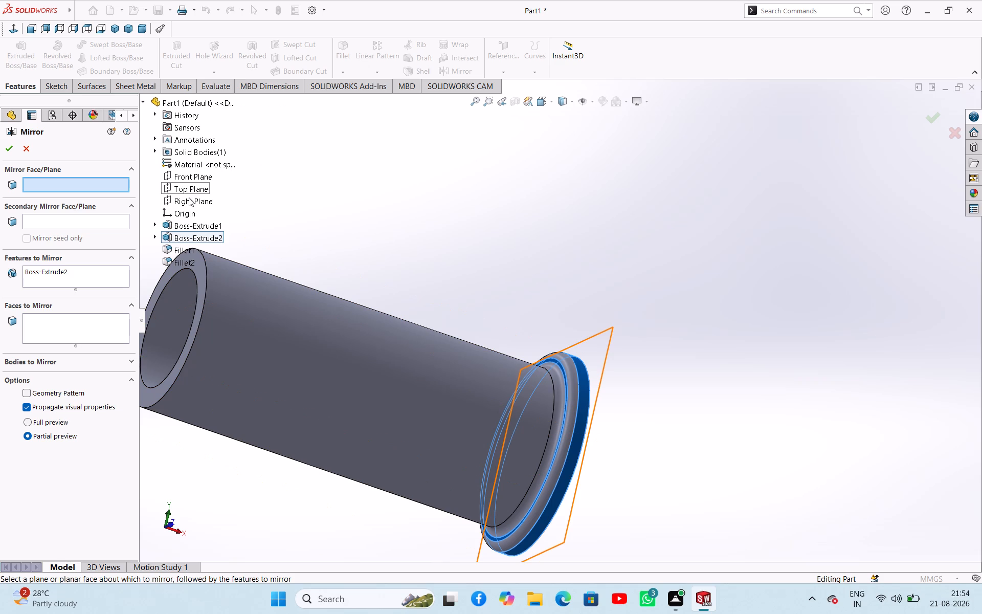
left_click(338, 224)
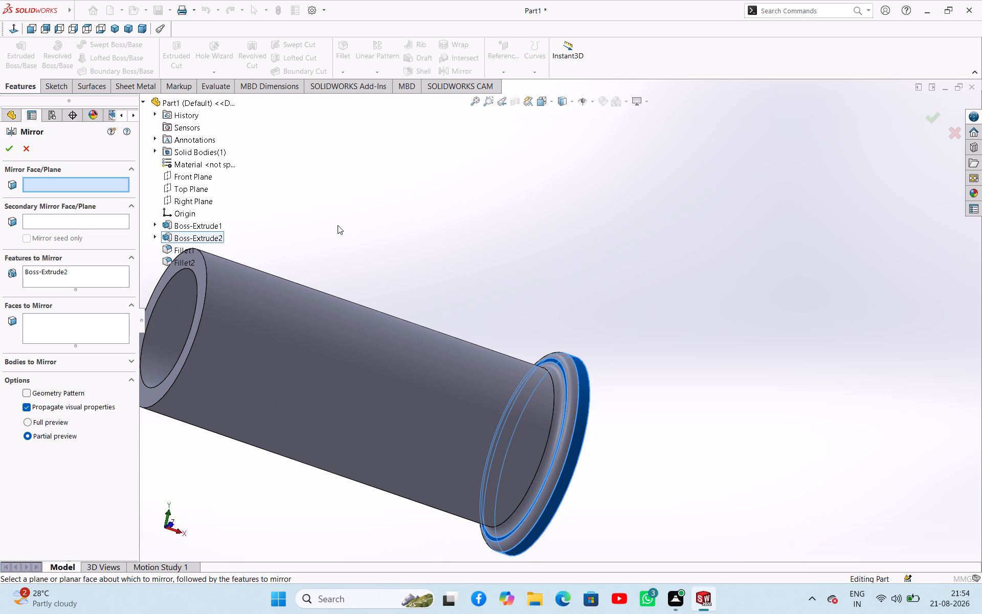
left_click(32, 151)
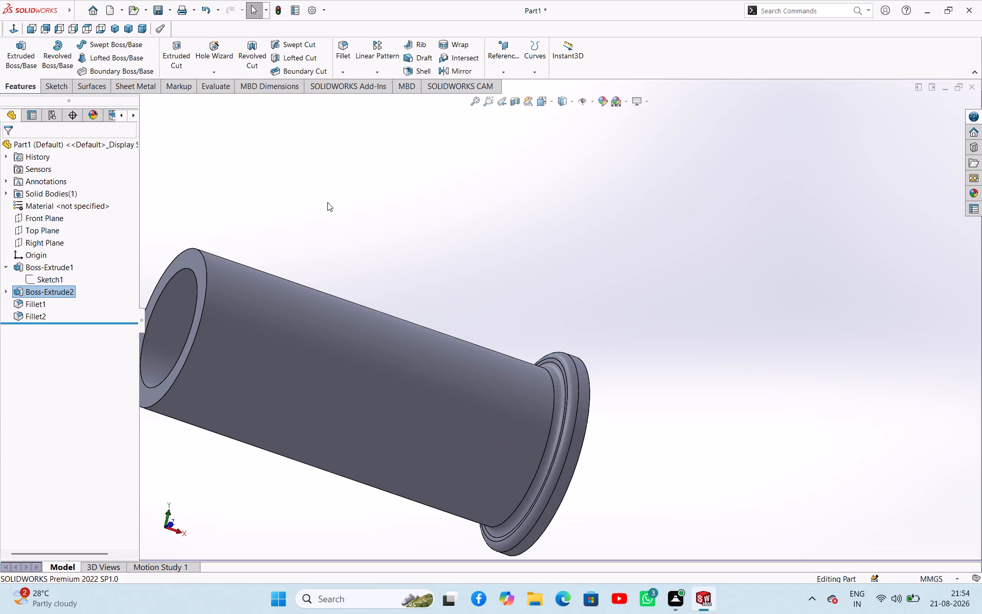
Section the part along the Front Plane with no offset and show the cut from the front.
left_click(333, 202)
scroll(340, 231, "up", 3)
scroll(352, 231, "down", 1)
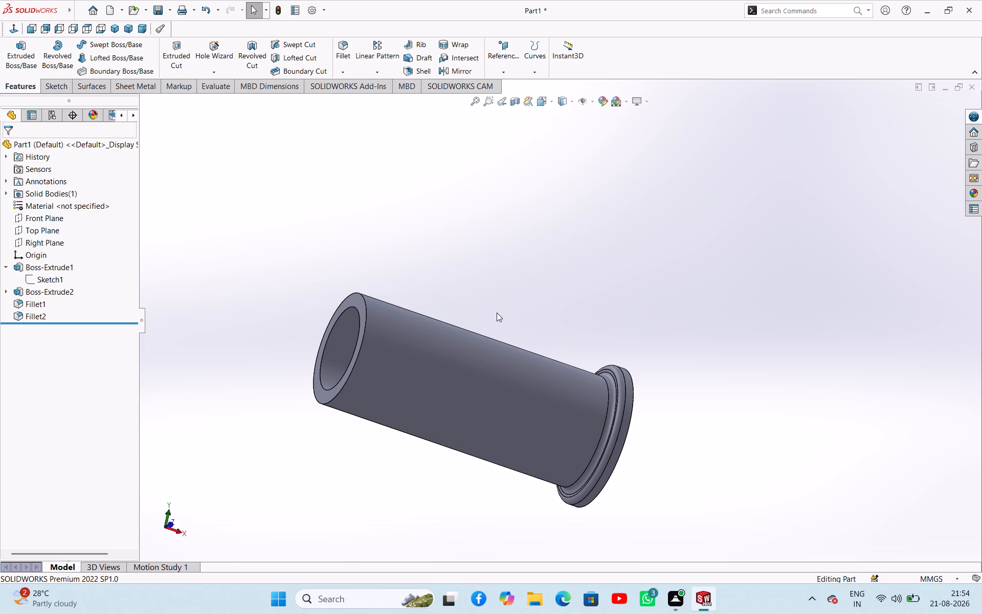
left_click(515, 107)
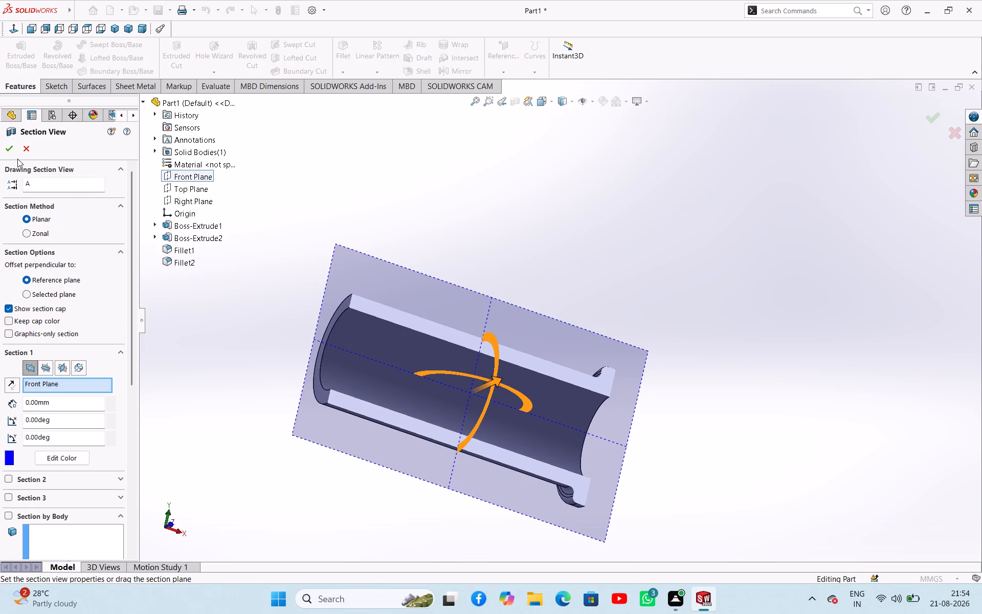
left_click(11, 152)
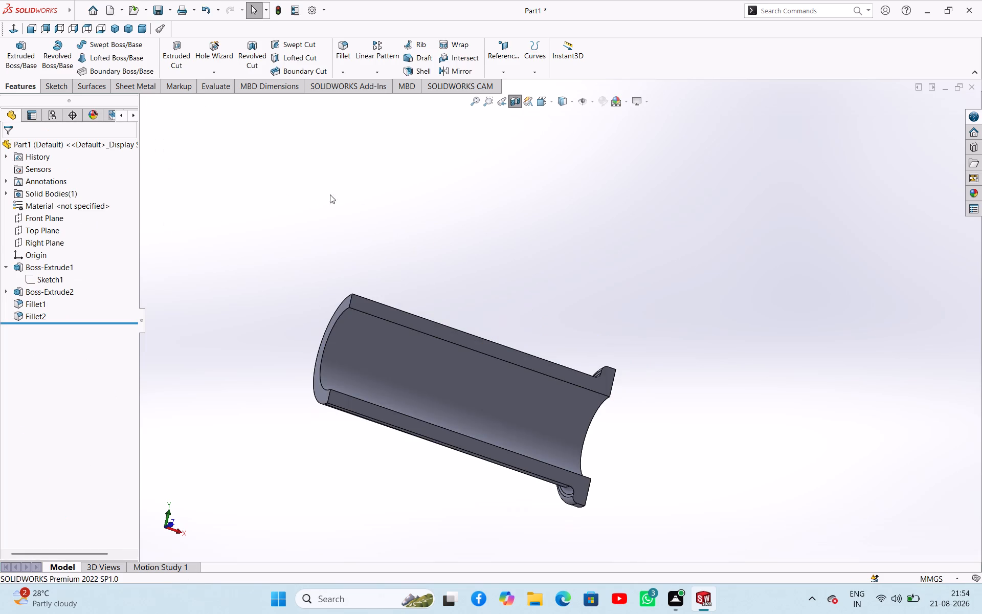
left_click(332, 184)
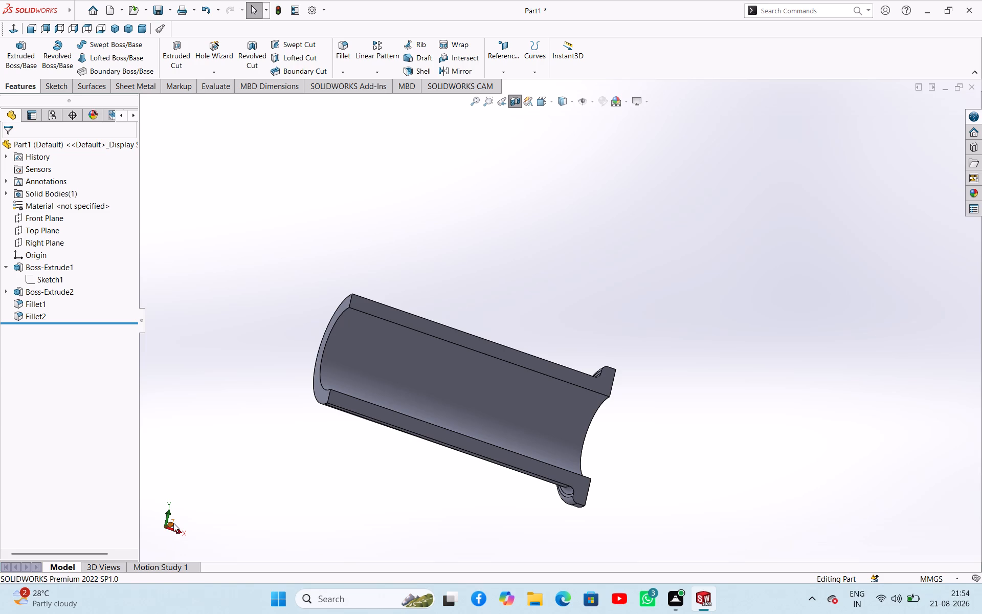
left_click(173, 523)
left_click(393, 272)
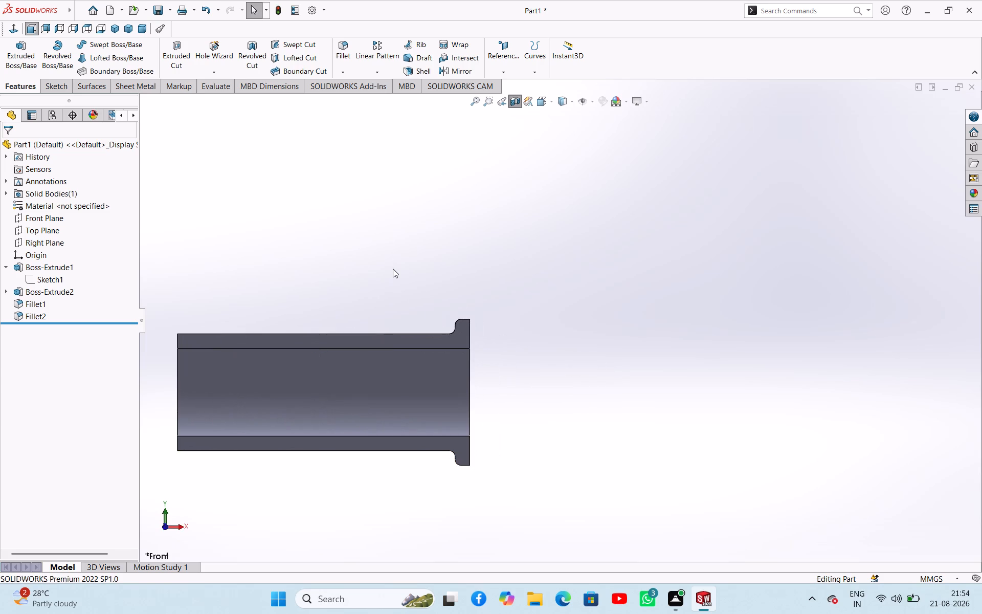
Measure the distance between the tube's outer edge and the collar's outer edge in the section.
left_click(204, 89)
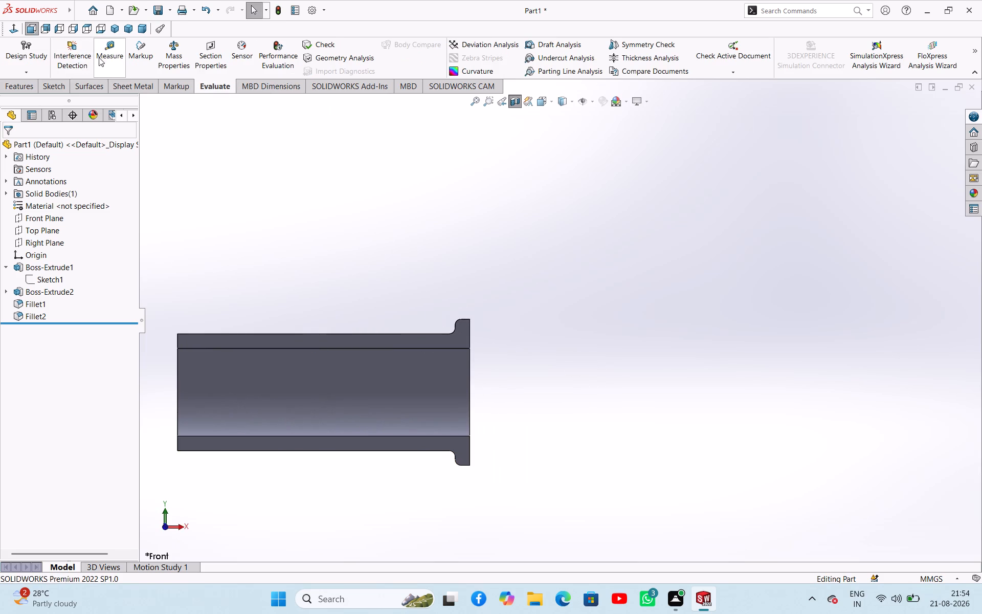
left_click(105, 52)
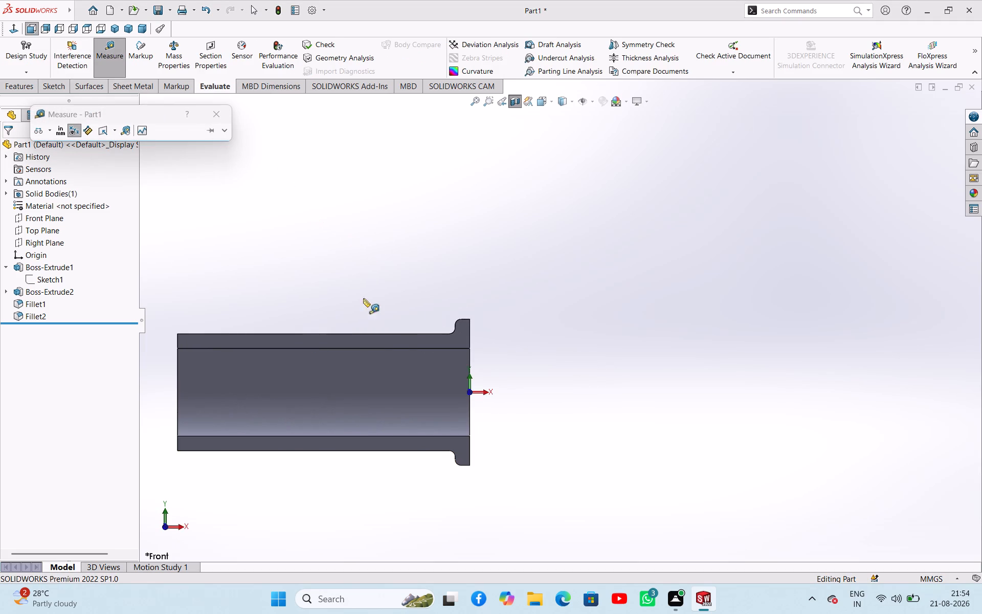
left_click(405, 334)
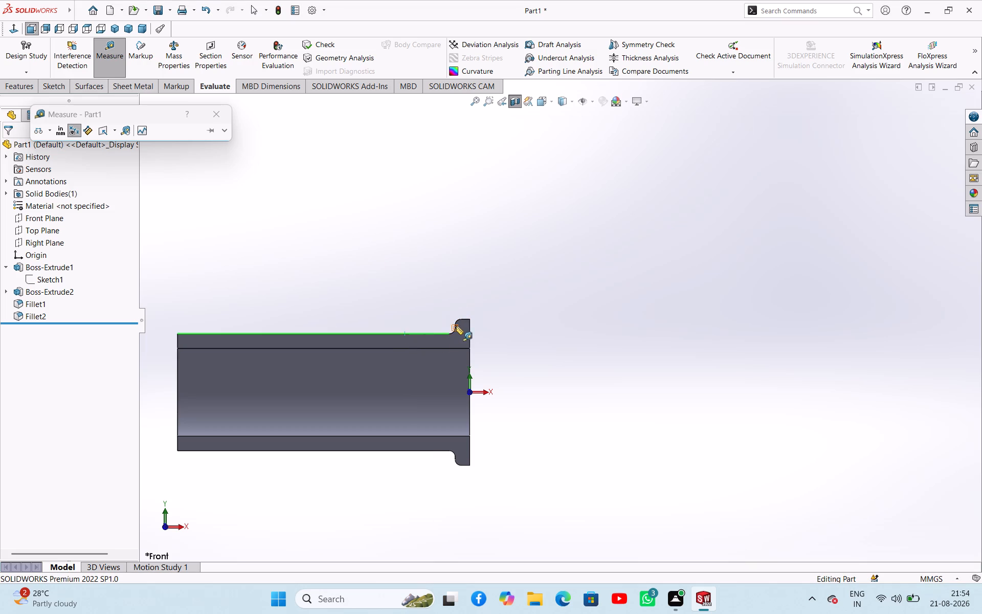
left_click(466, 321)
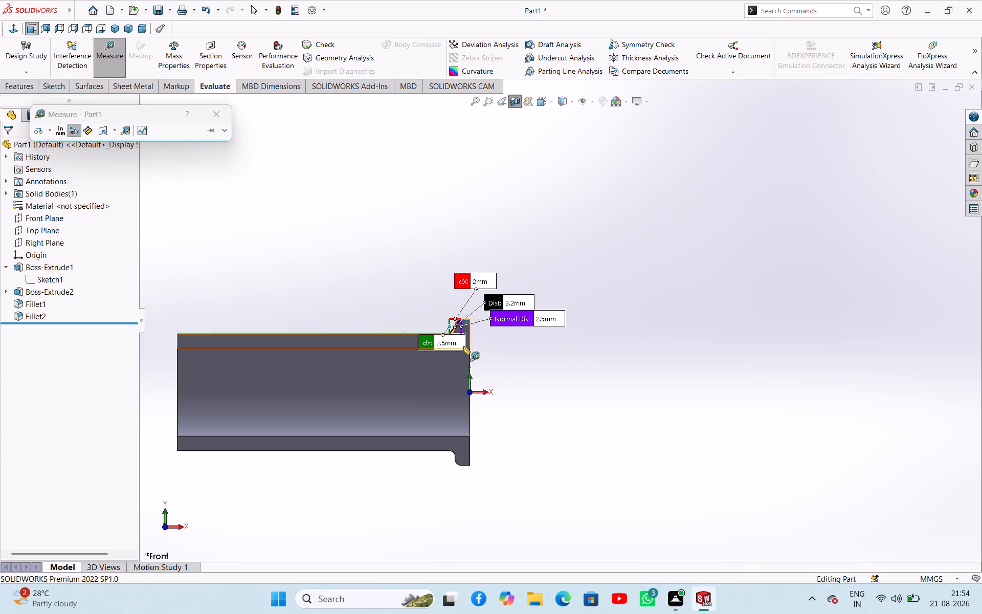
left_click(490, 357)
Measure the tube's wall thickness between its outer and inner edges in the section, and close the Measure tool.
left_click(388, 333)
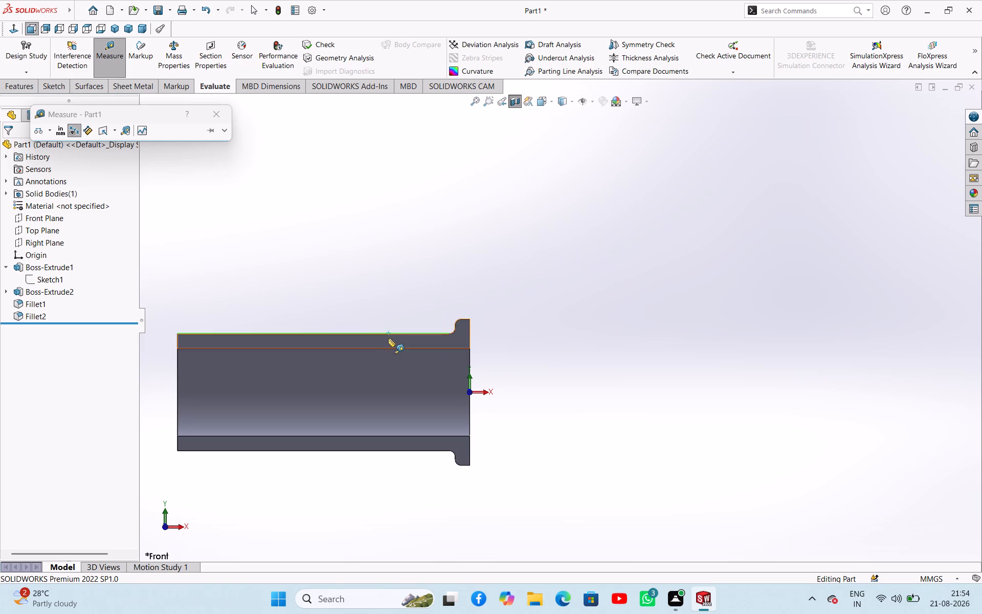
left_click(393, 349)
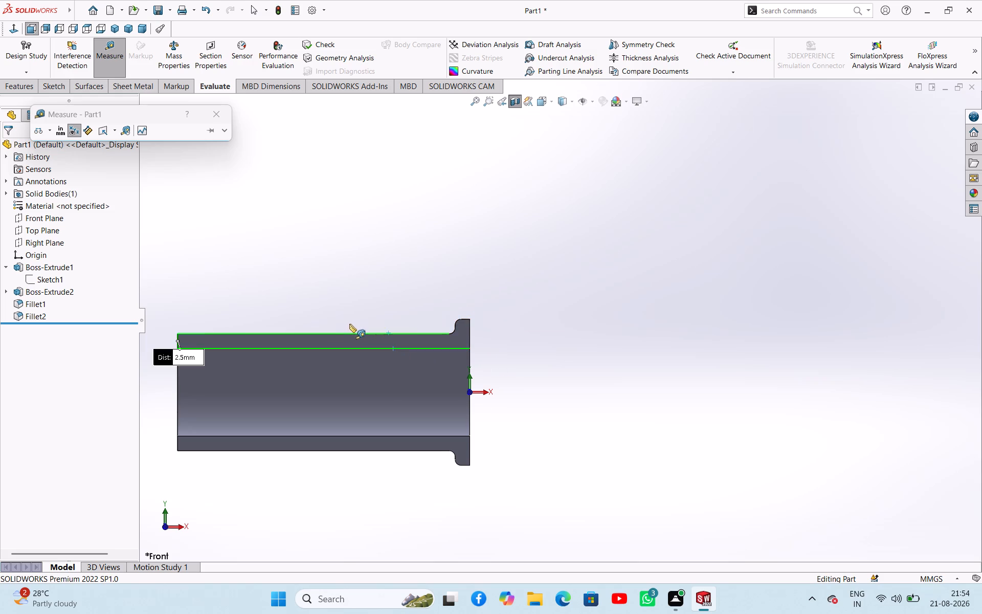
scroll(349, 324, "up", 2)
scroll(313, 335, "down", 3)
left_click(286, 293)
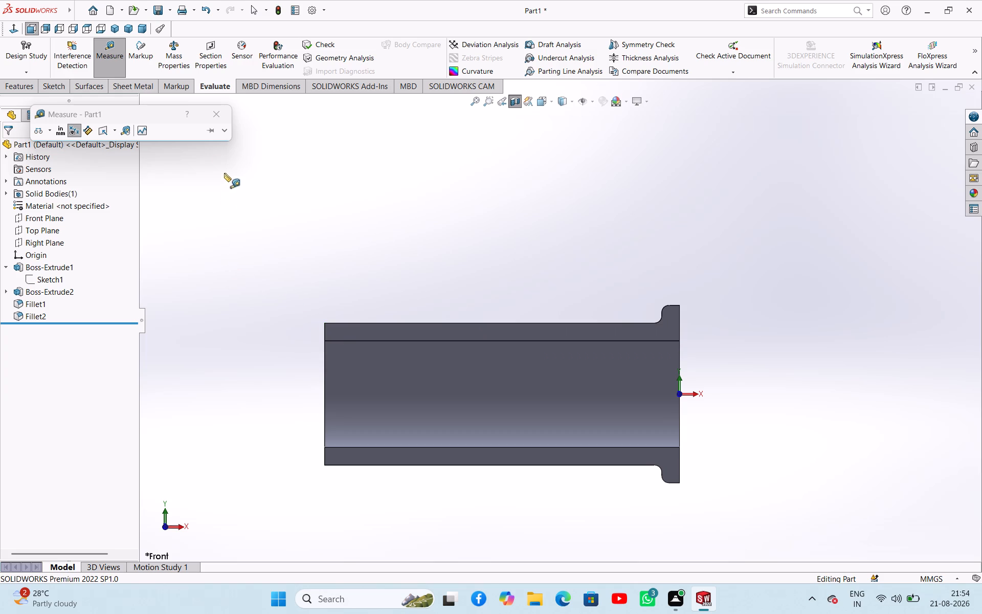
left_click(219, 116)
left_click(411, 267)
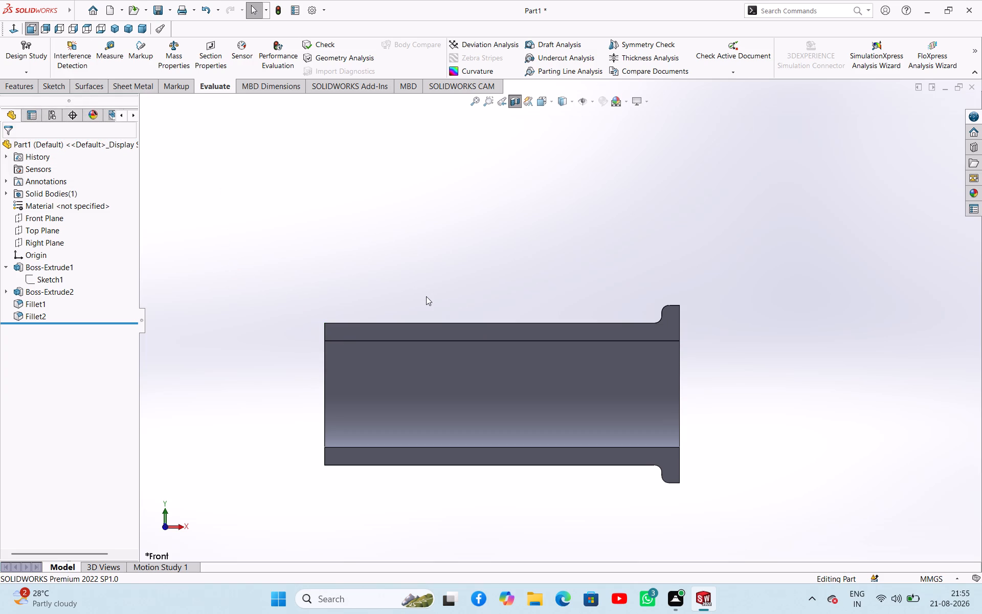
Measure the distance between the tube's inner bore edge and the collar's outer edge in the section, and close the Measure tool.
left_click(591, 340)
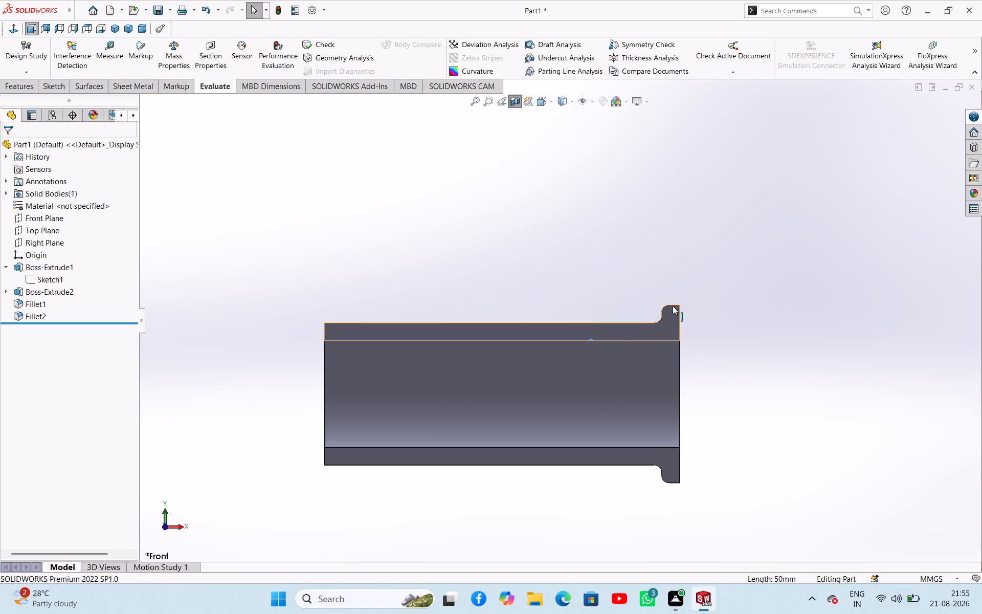
left_click(673, 306)
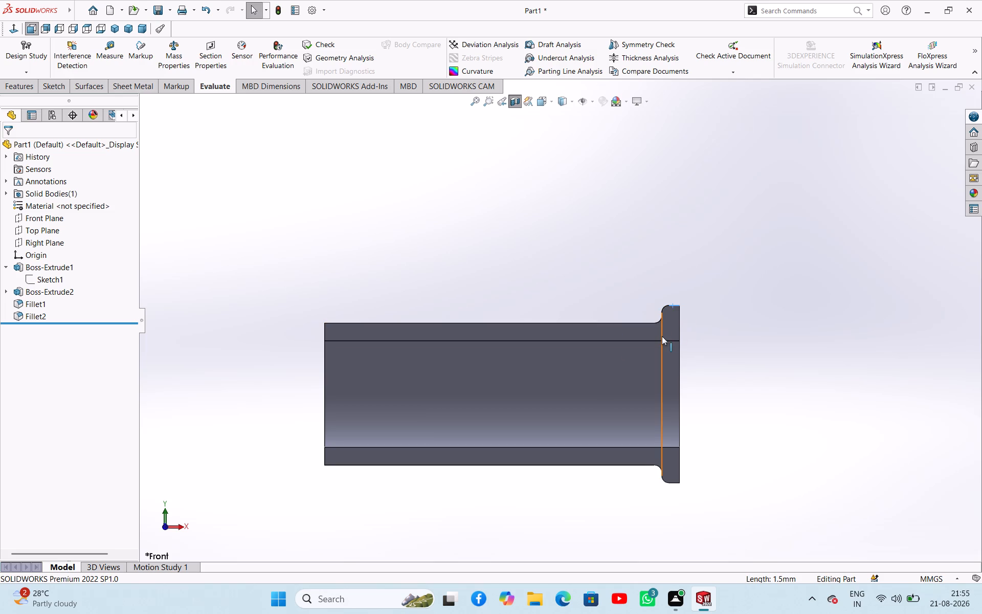
left_click_drag(422, 215, 417, 210)
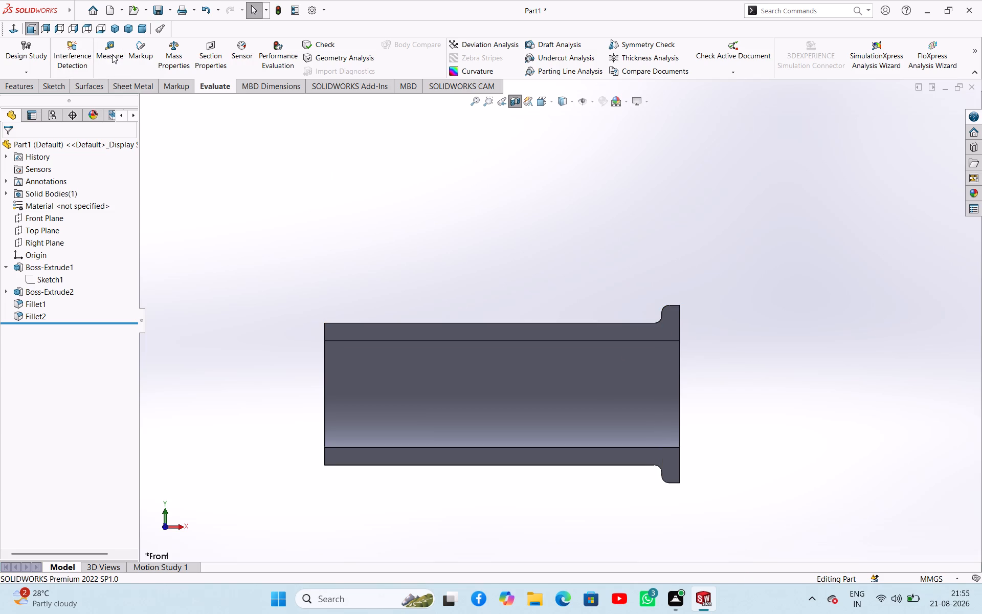
left_click(112, 54)
left_click(581, 342)
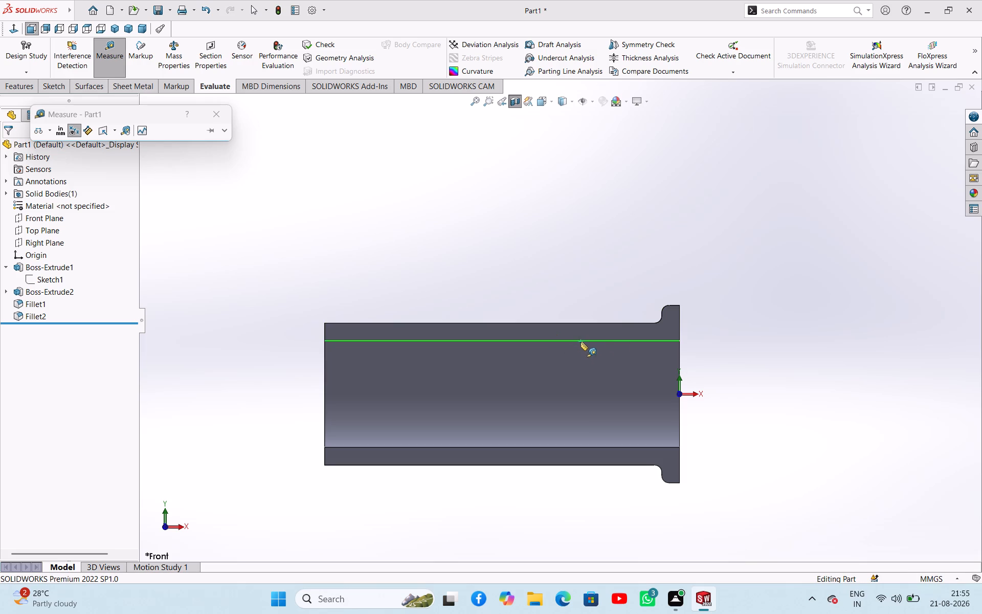
left_click(673, 305)
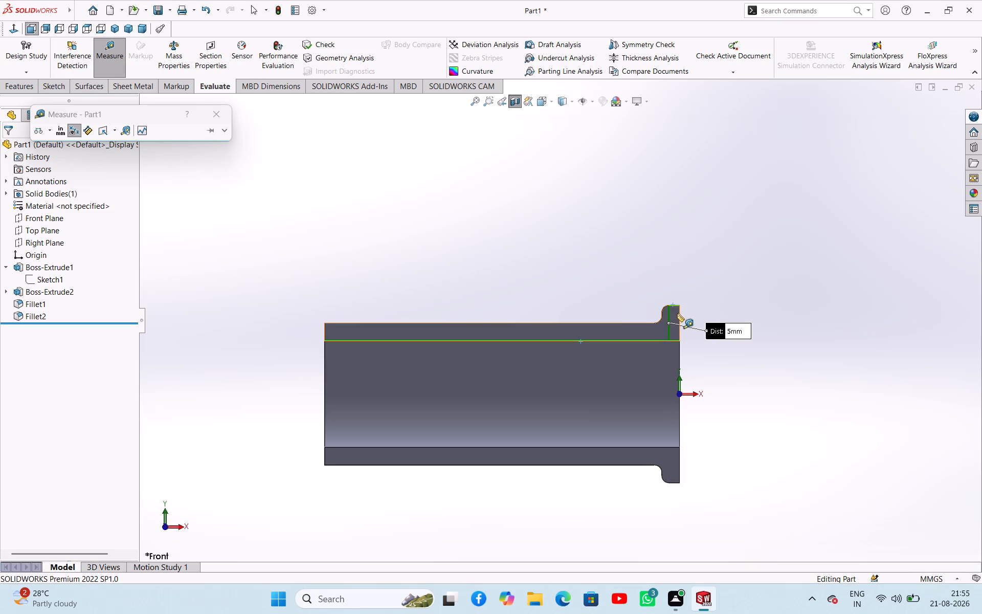
left_click(626, 233)
scroll(497, 270, "up", 2)
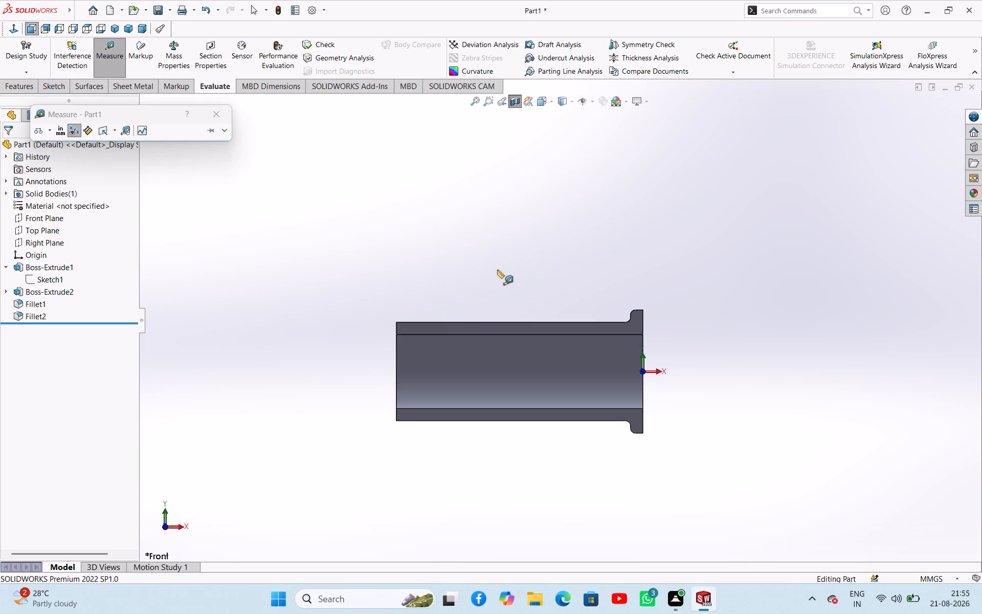
left_click(213, 108)
left_click(330, 200)
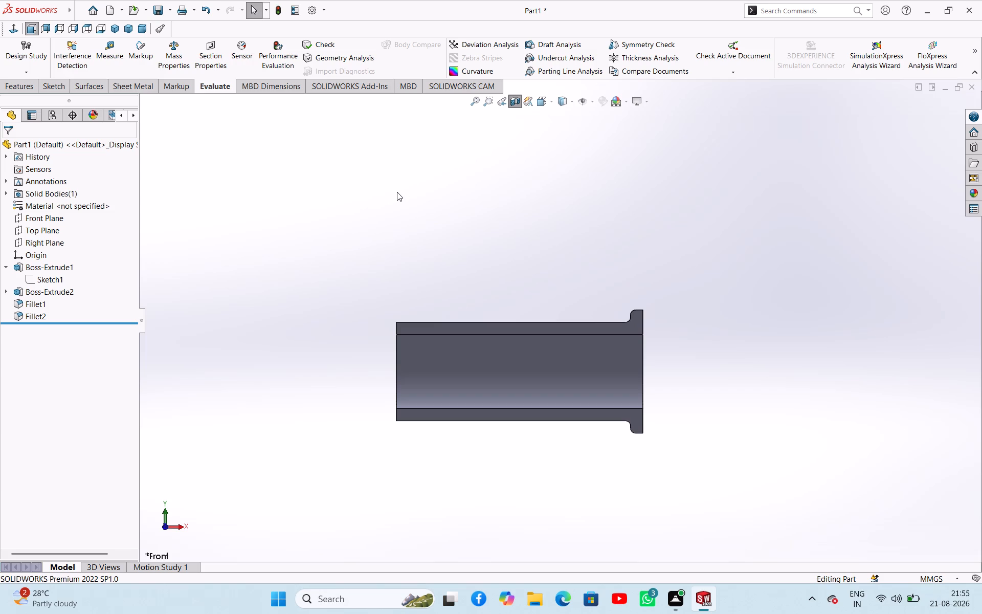
Turn off the section view to show the whole part again.
left_click(23, 88)
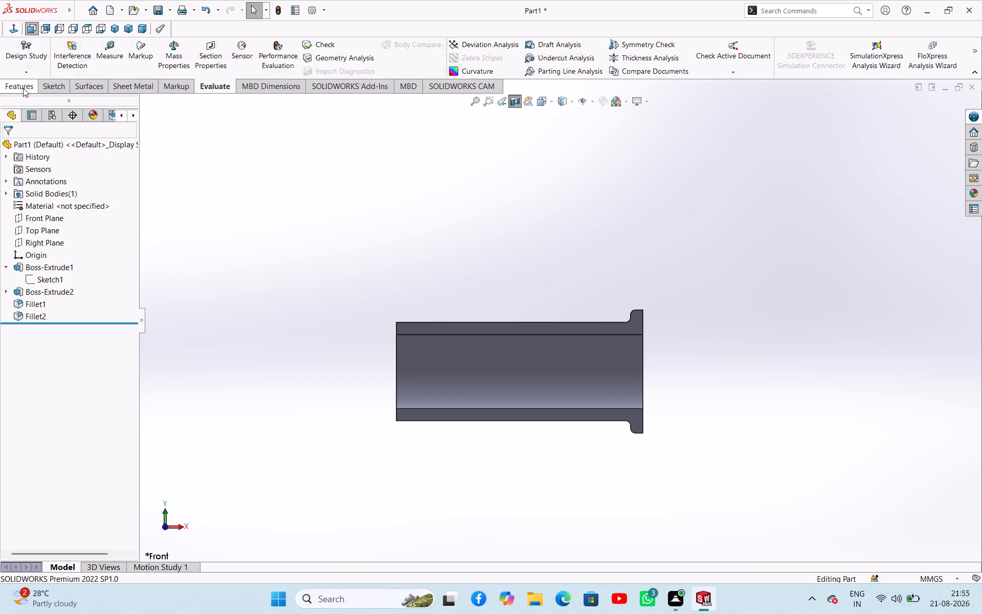
left_click(288, 192)
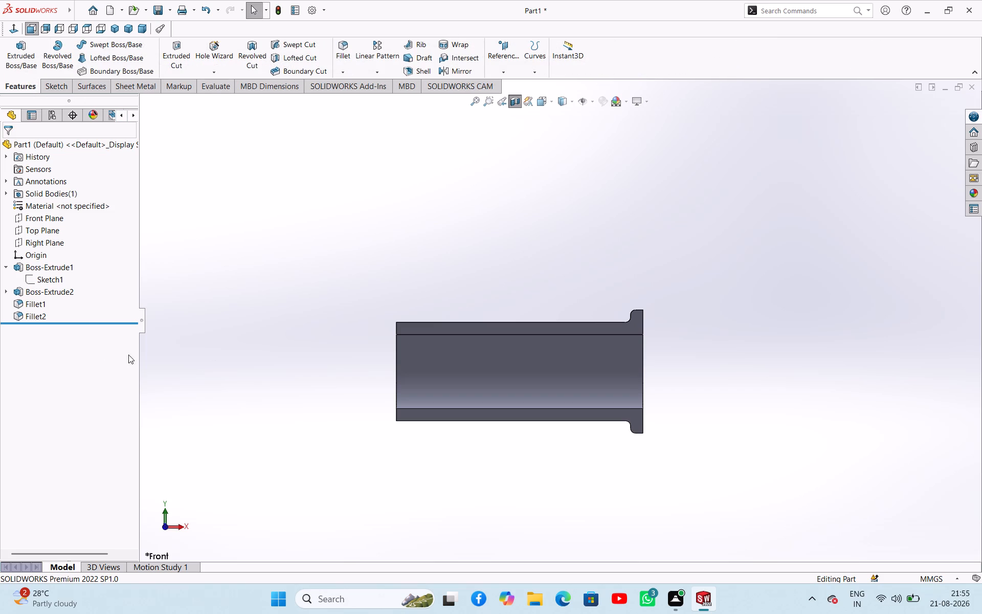
left_click(219, 254)
left_click(513, 105)
left_click(509, 240)
middle_click_drag(531, 214, 536, 216)
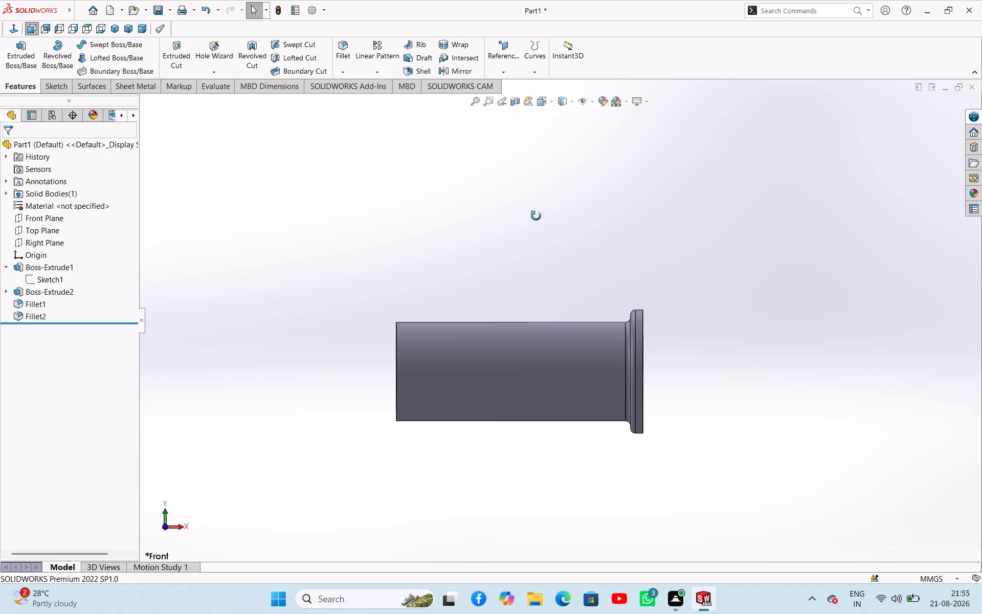
middle_click_drag(536, 216, 558, 209)
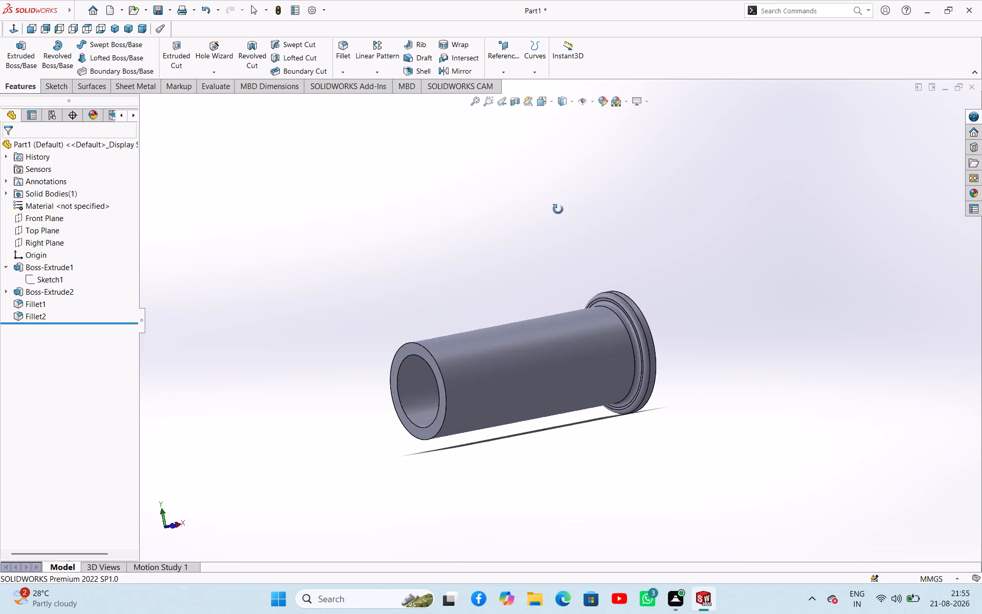
middle_click_drag(558, 209, 543, 205)
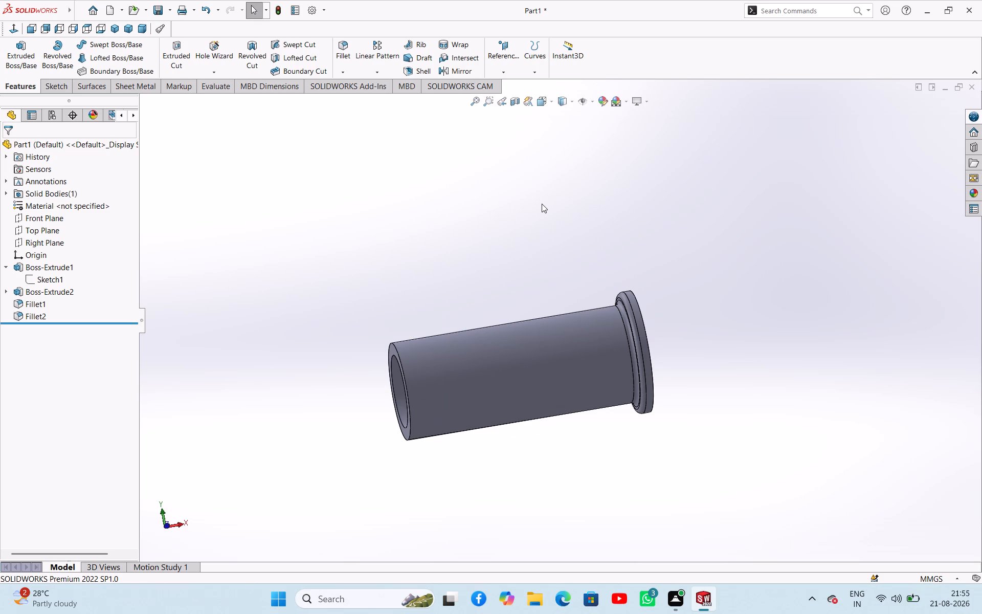
left_click(440, 208)
Create a reference plane offset 25 mm from the Right Plane, flipped toward the tube so it crosses the tube's mid-length.
left_click(168, 528)
left_click(331, 363)
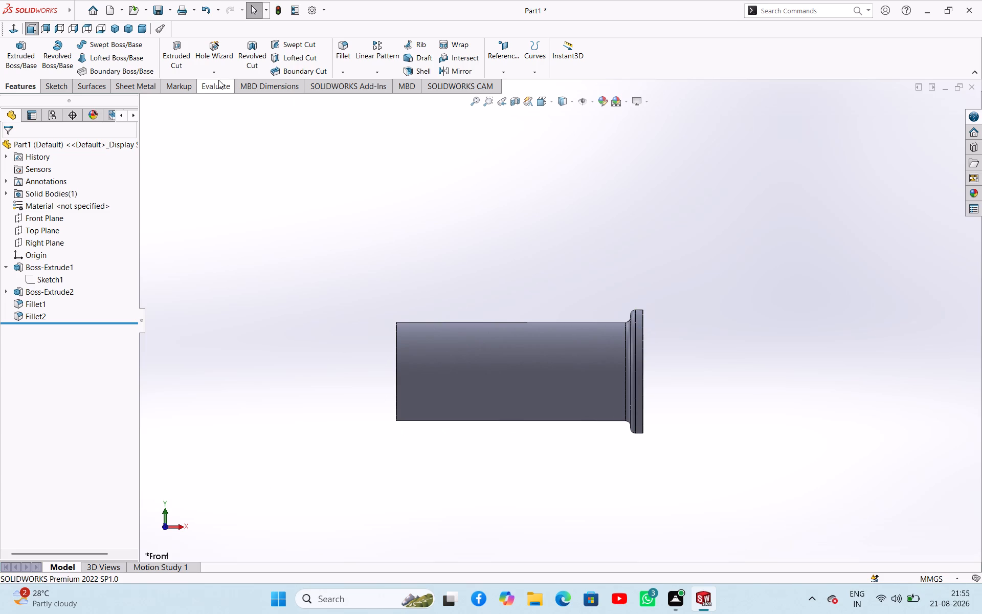
left_click(511, 74)
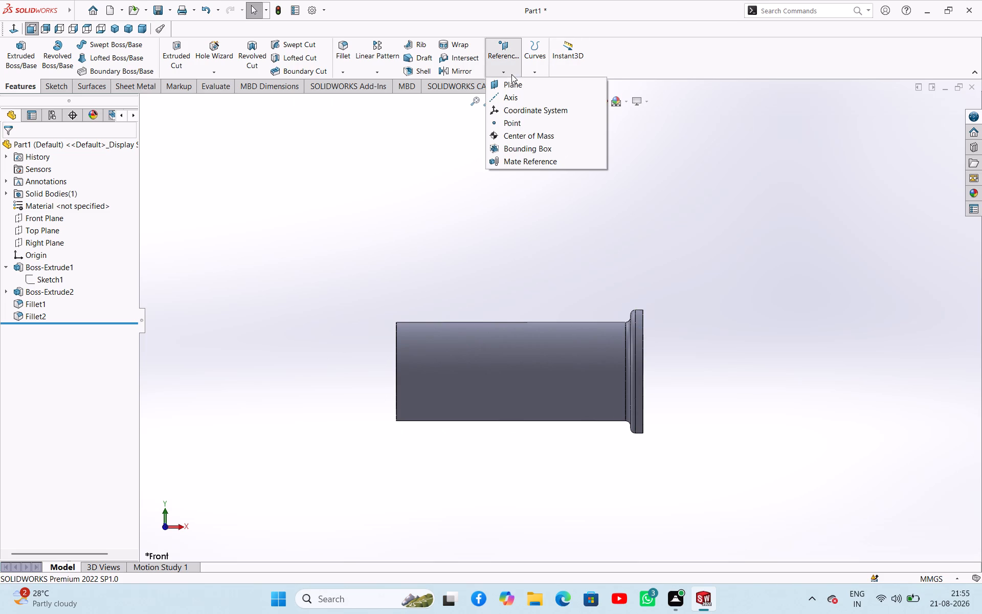
left_click(515, 86)
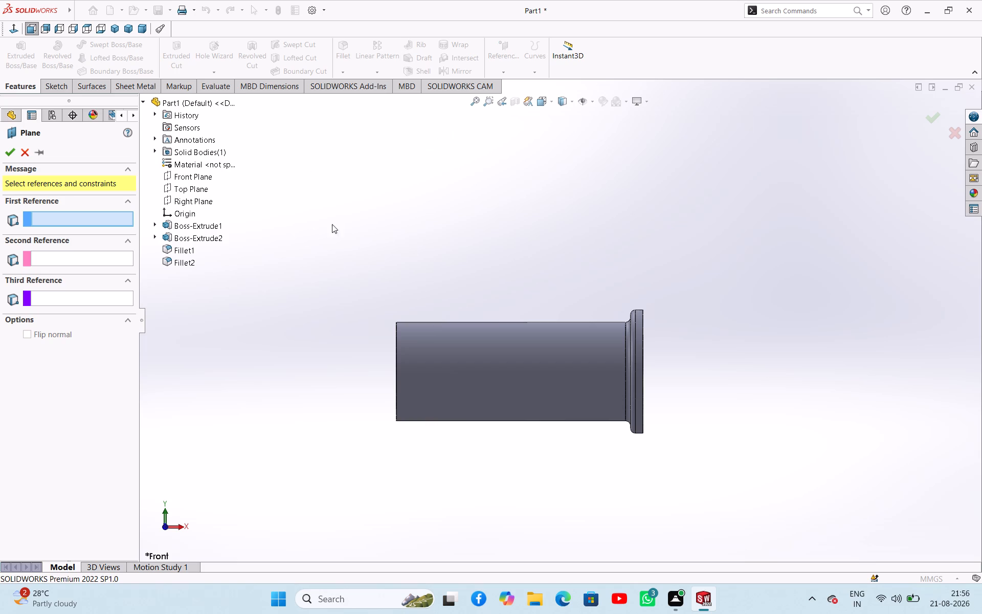
left_click(183, 202)
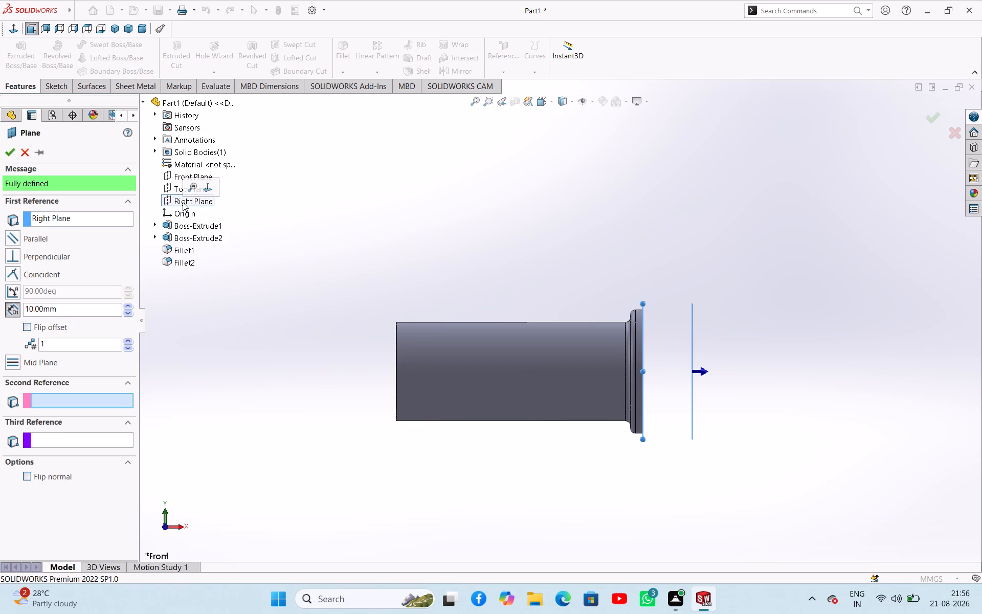
double_click(59, 309)
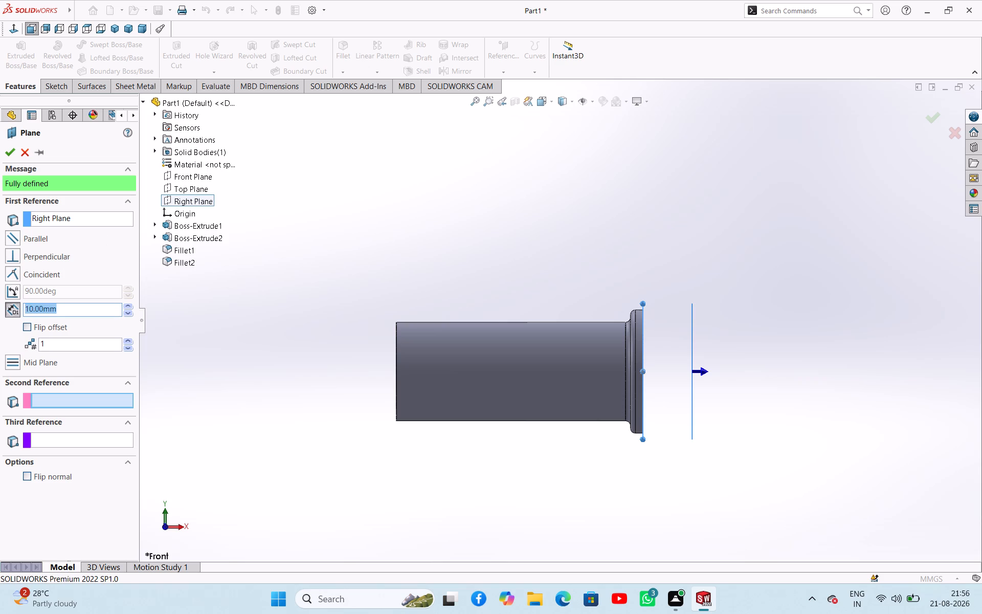
type("25")
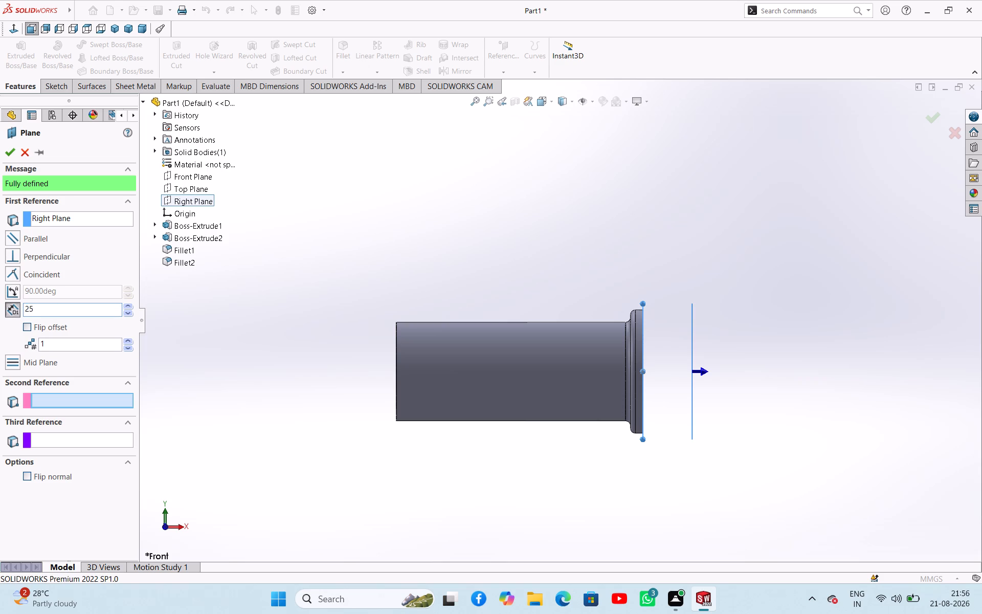
left_click(28, 325)
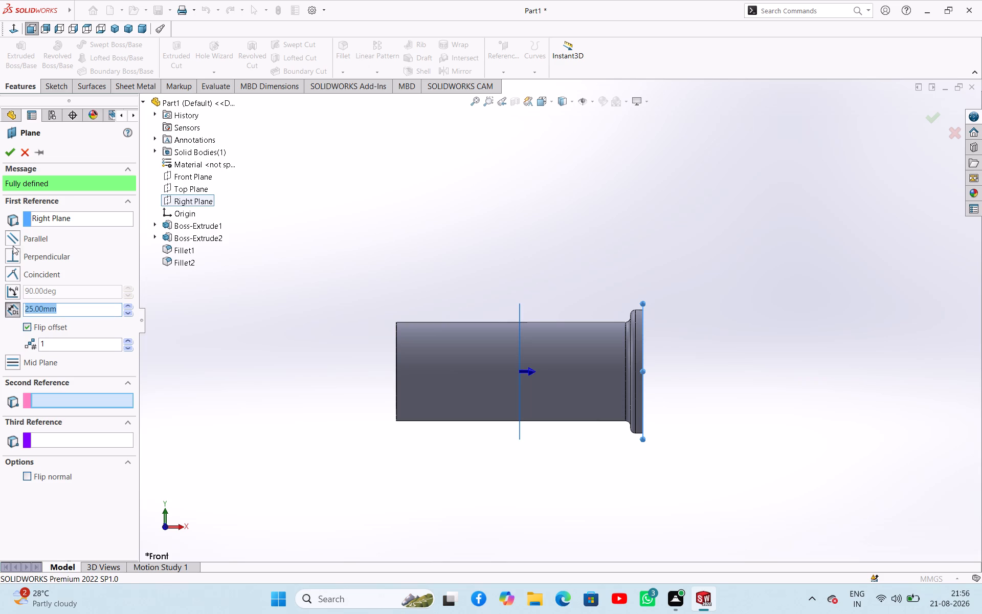
left_click_drag(8, 155, 10, 160)
left_click(234, 326)
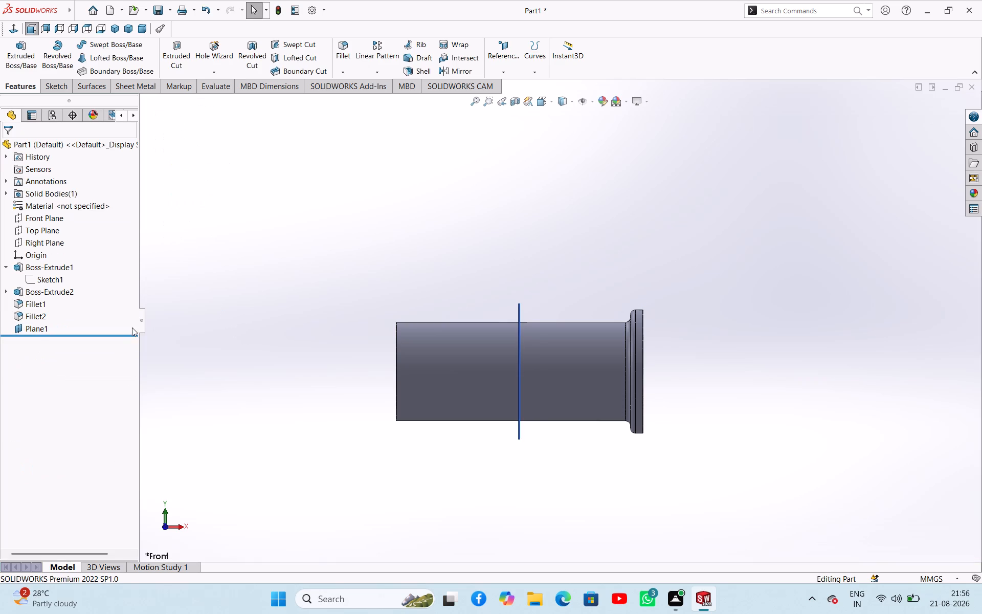
left_click(255, 325)
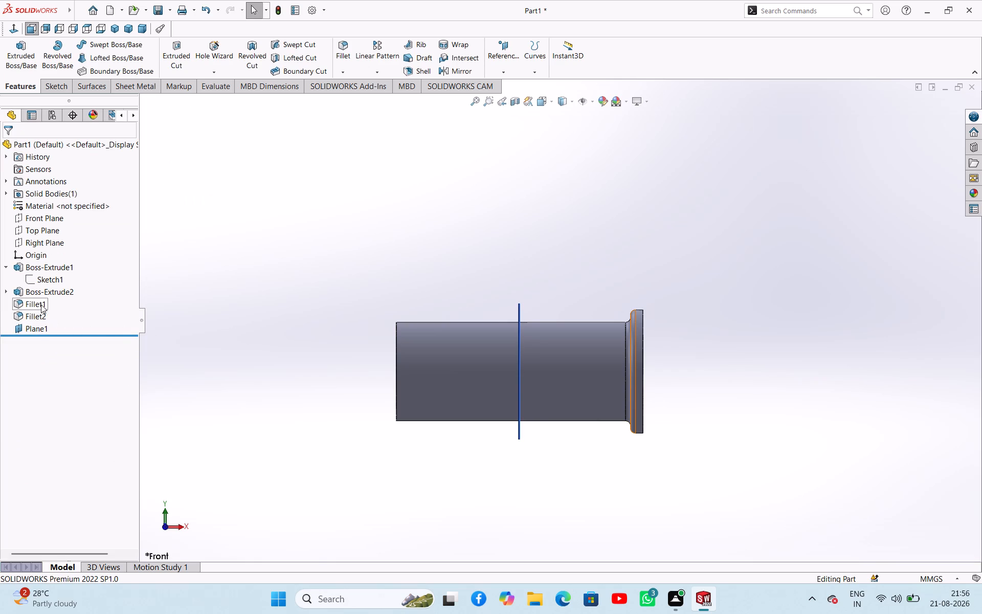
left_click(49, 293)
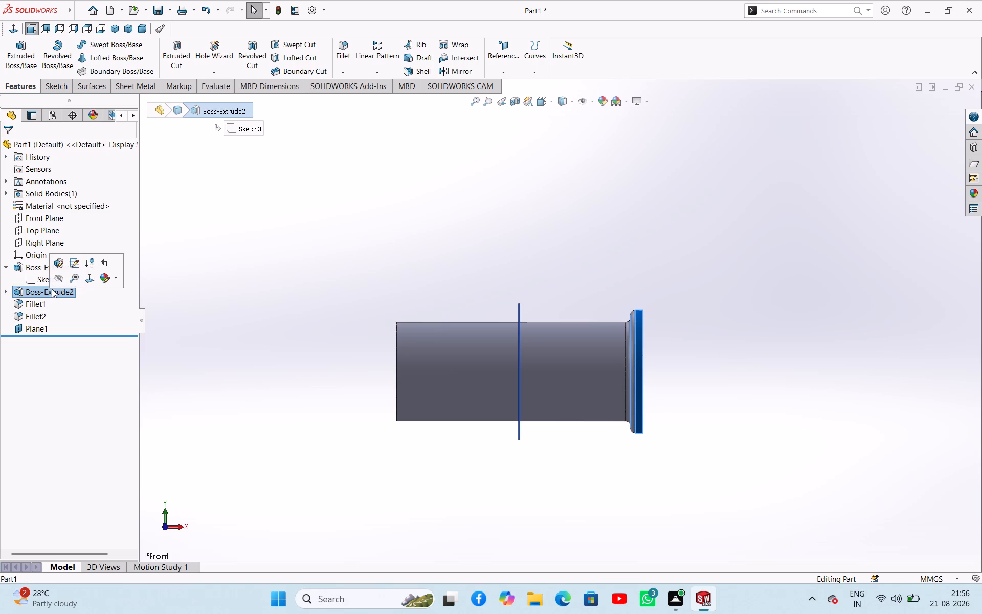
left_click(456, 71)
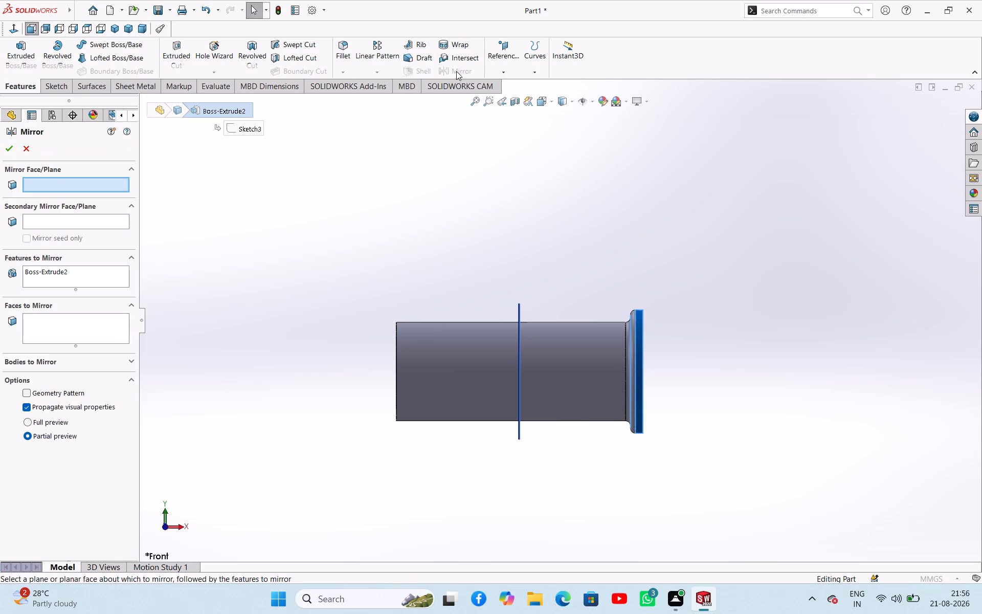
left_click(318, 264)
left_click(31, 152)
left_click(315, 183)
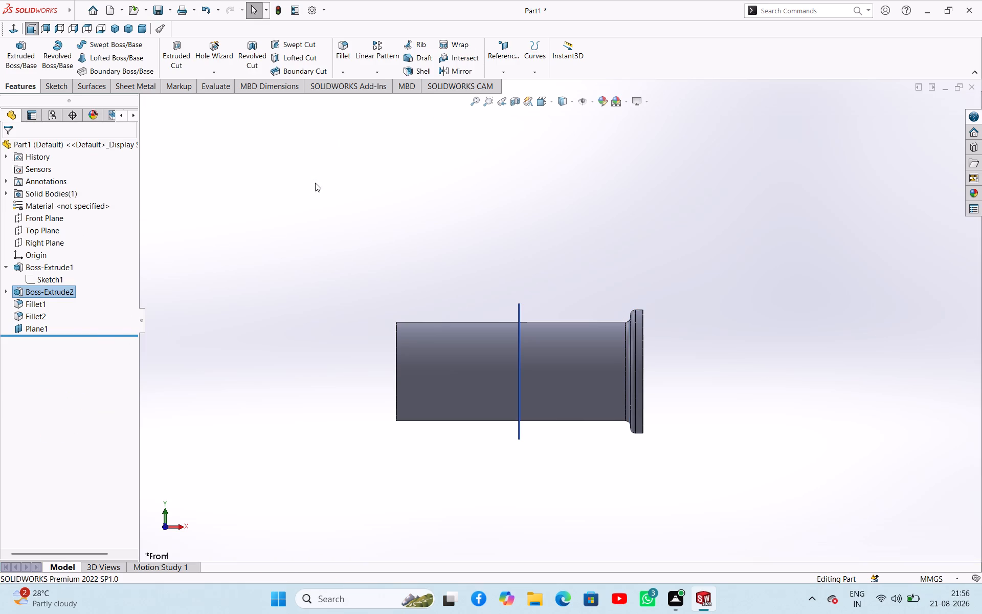
Mirror the collar extrusion, Boss-Extrude2, about Plane1 to the opposite end of the tube.
left_click(36, 293)
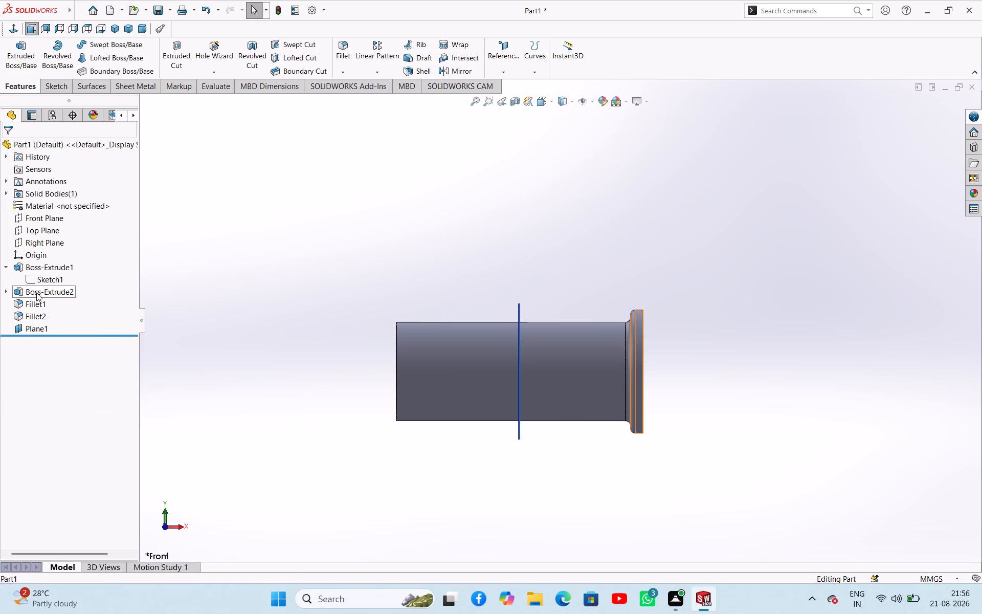
left_click(454, 73)
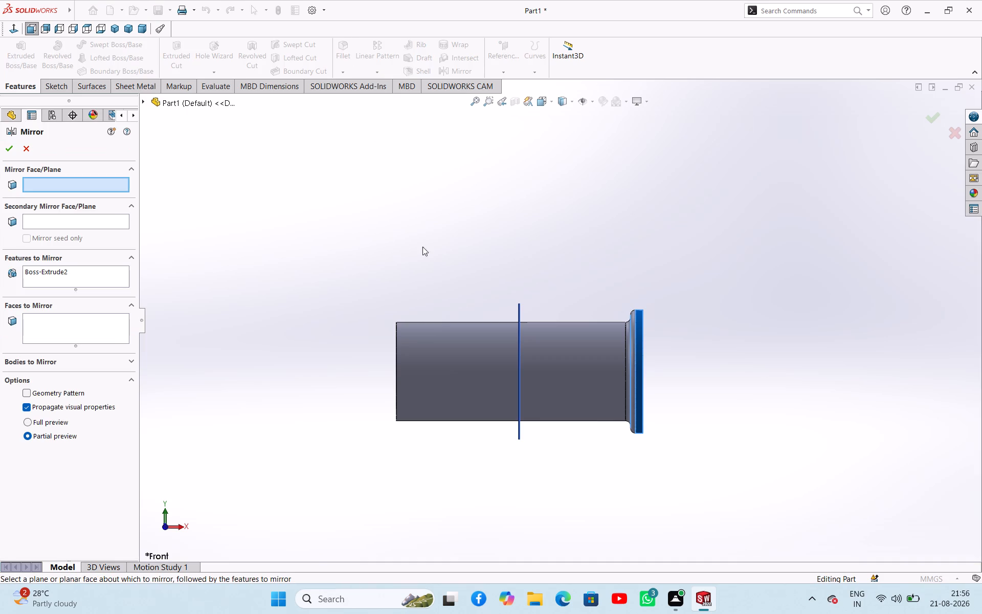
middle_click_drag(465, 230, 425, 242)
left_click(523, 304)
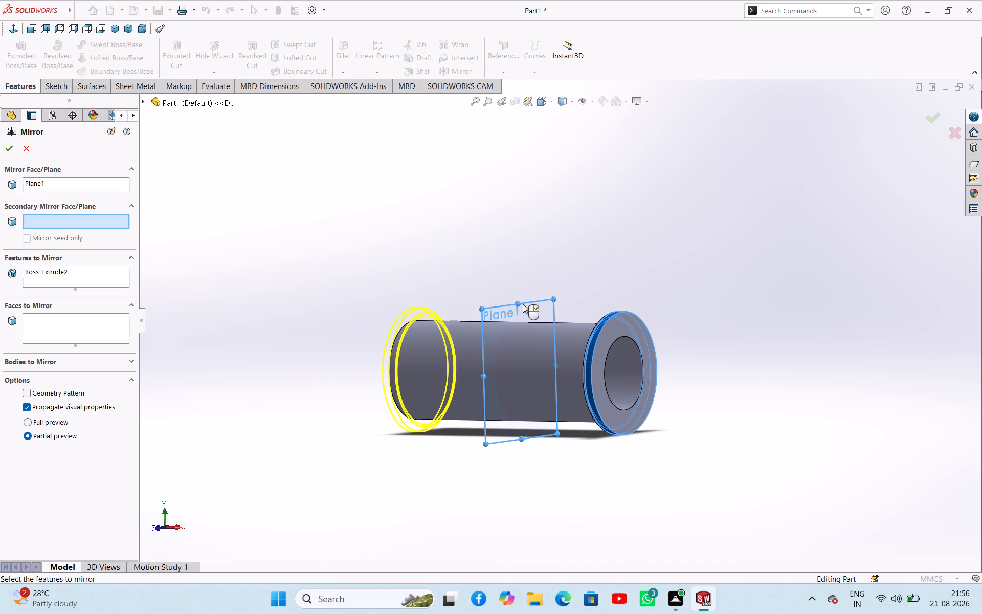
left_click(9, 154)
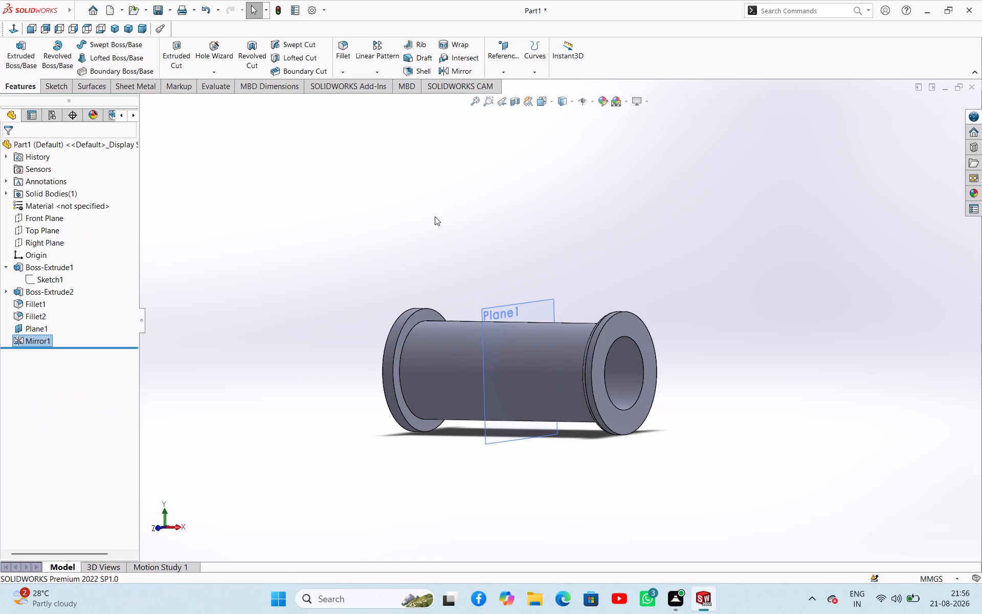
left_click(395, 220)
Apply a 1 mm fillet to the mirrored collar's inner-side outer edge and the edge where it meets the tube.
middle_click_drag(390, 227, 425, 243)
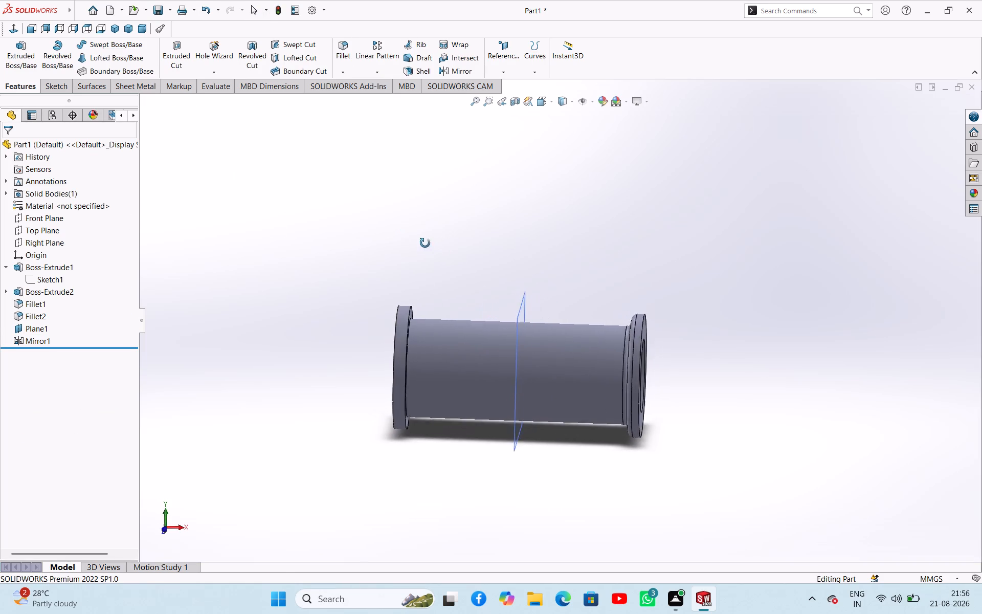
middle_click_drag(425, 243, 399, 234)
scroll(401, 258, "down", 3)
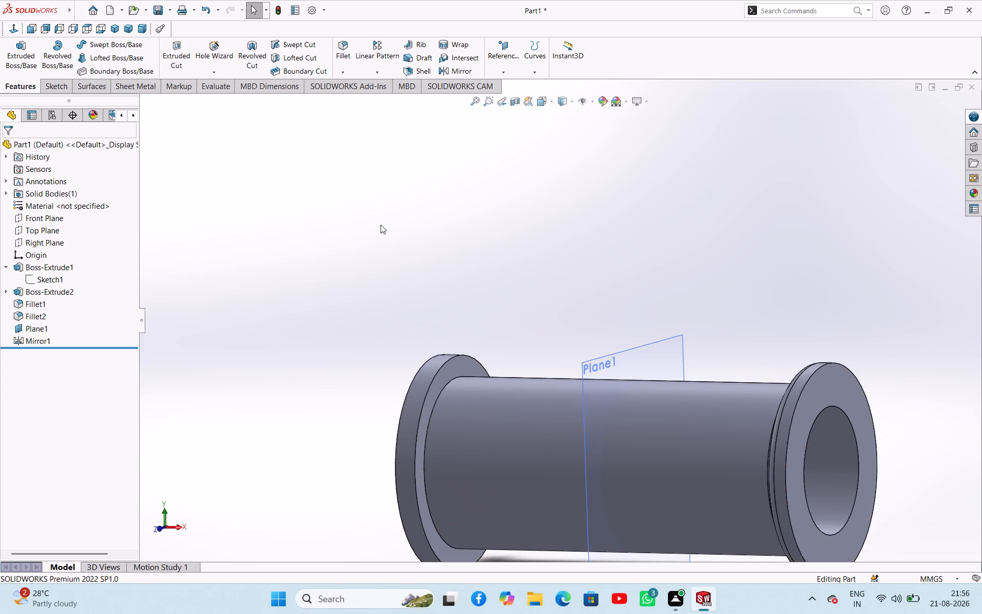
left_click(345, 57)
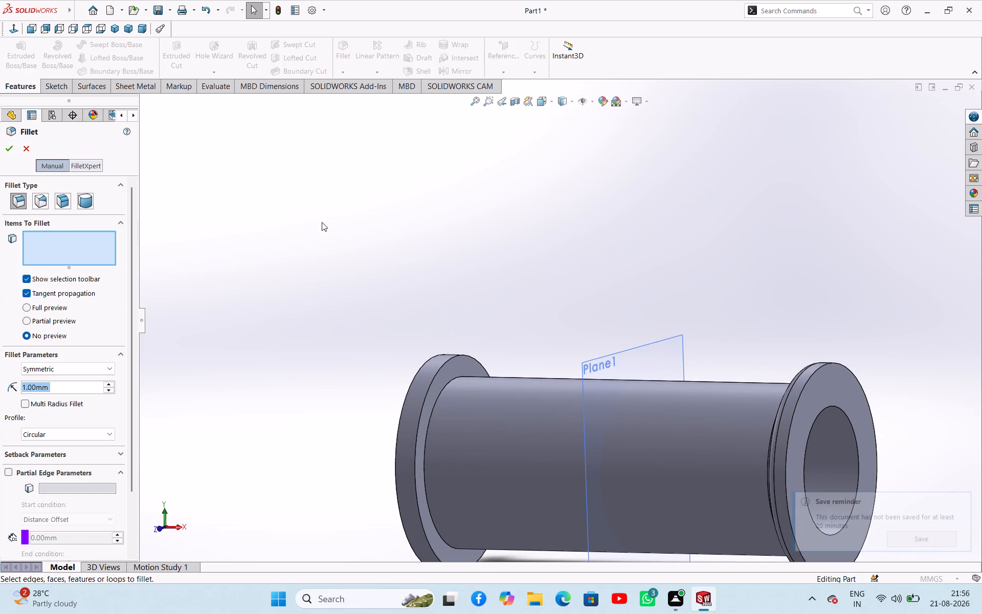
left_click(433, 382)
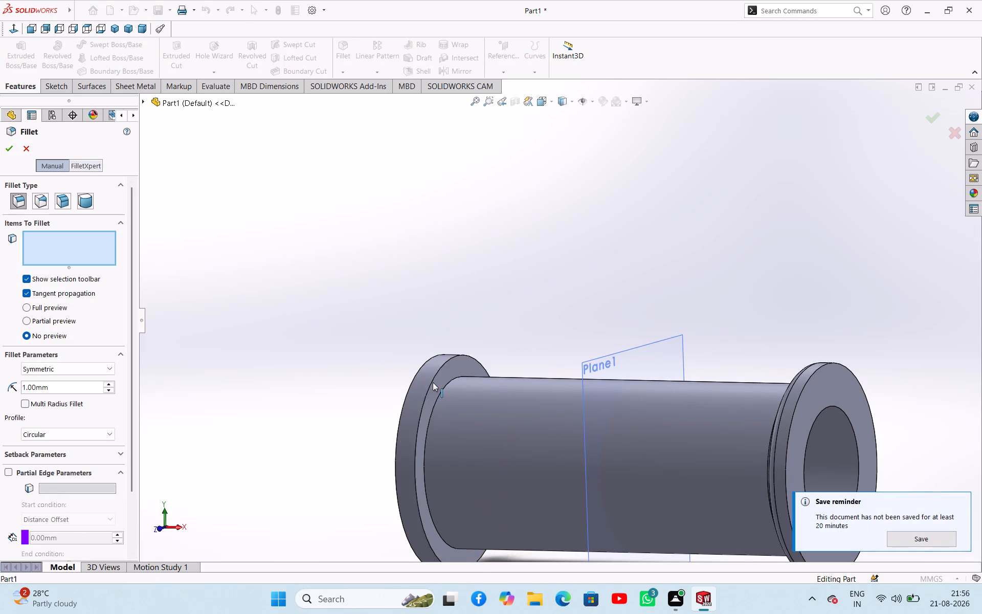
left_click(442, 393)
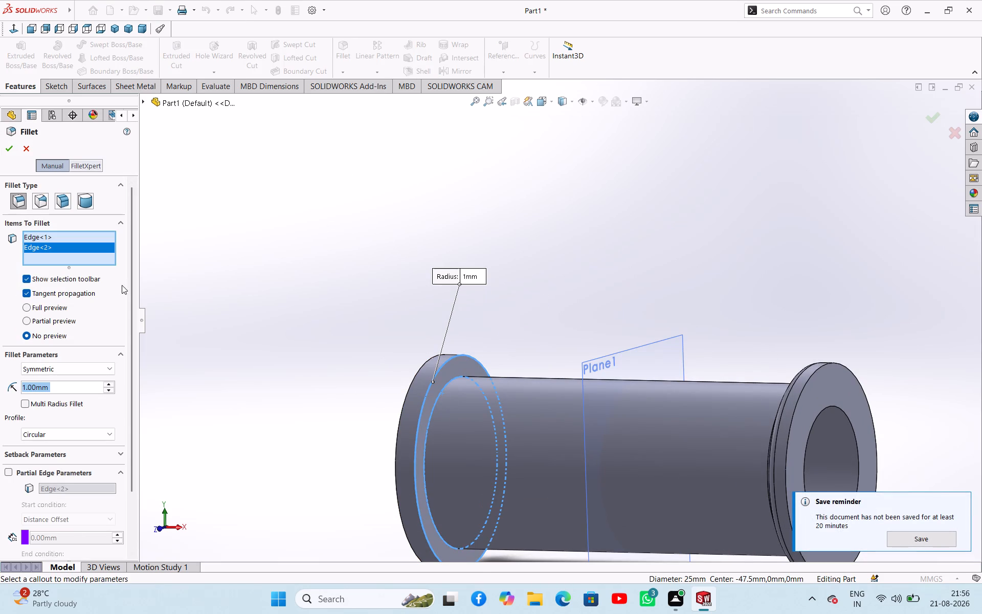
left_click(7, 150)
left_click(314, 251)
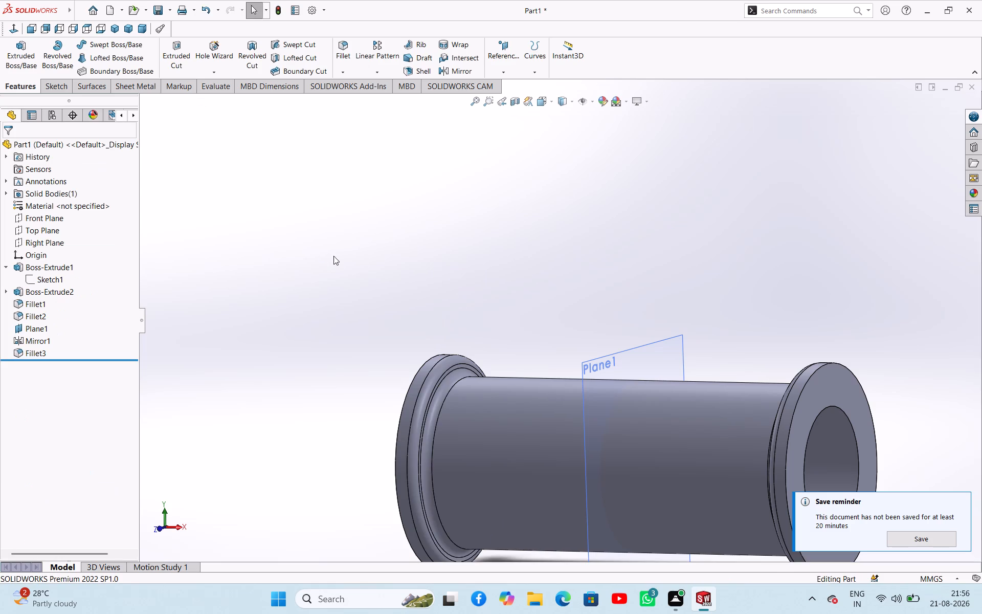
Examine both collars' filleted profiles and the tube wall in a section view through the Front Plane, then cancel the section.
middle_click_drag(371, 255, 410, 279)
scroll(422, 288, "up", 6)
middle_click_drag(443, 300, 455, 305)
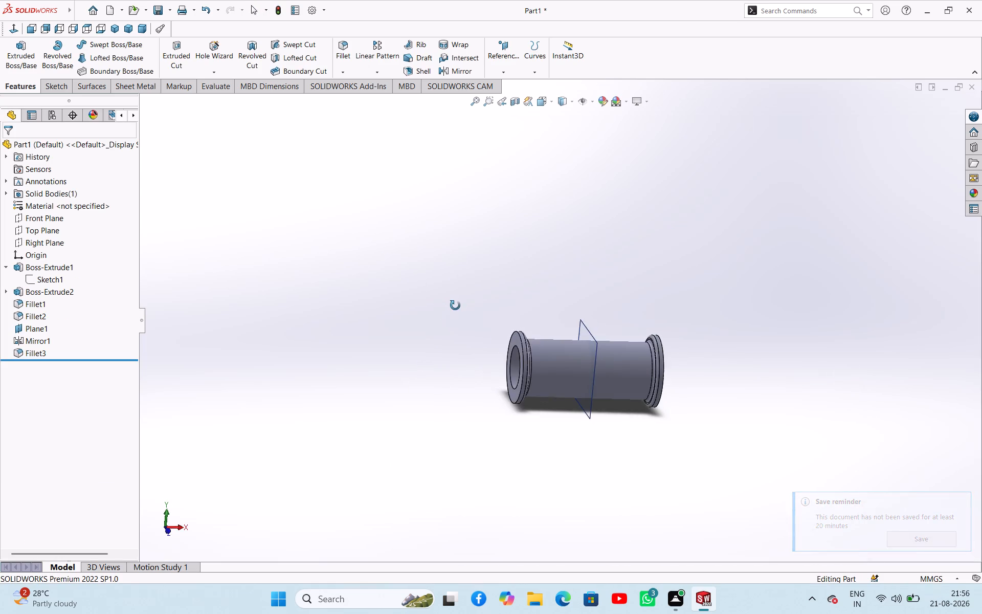
middle_click_drag(455, 305, 461, 302)
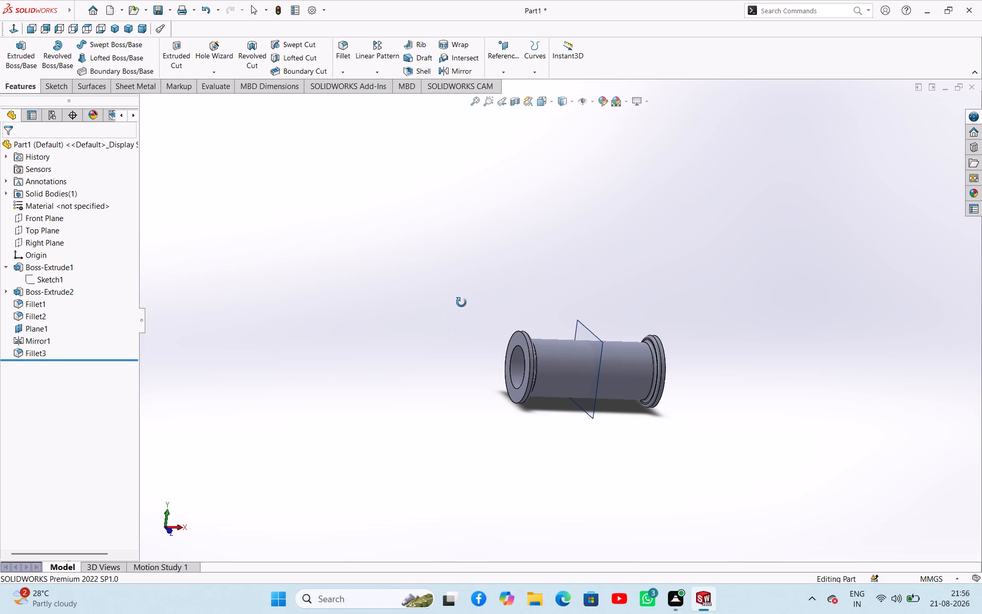
middle_click_drag(461, 302, 457, 304)
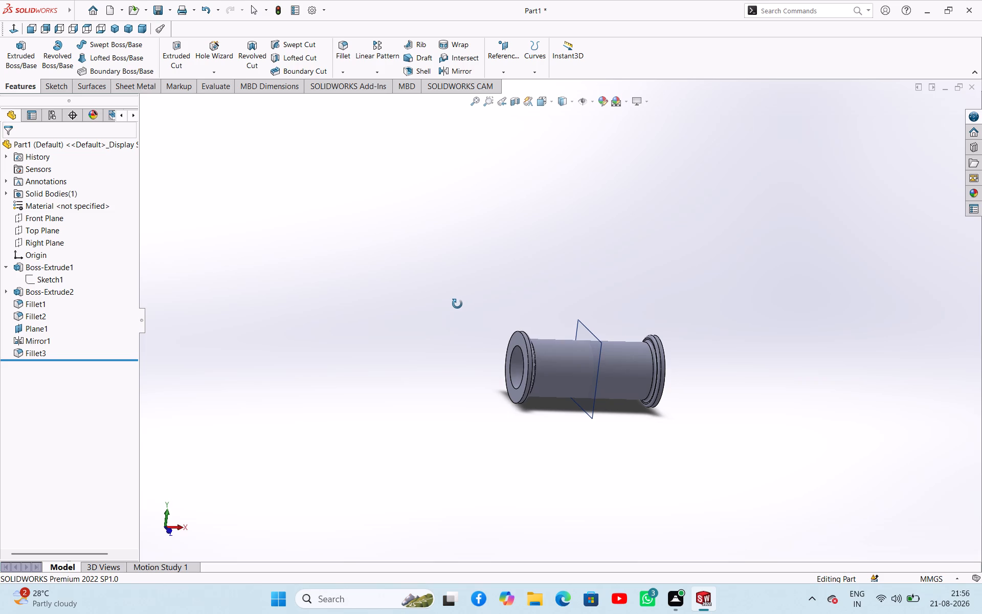
middle_click_drag(457, 304, 445, 269)
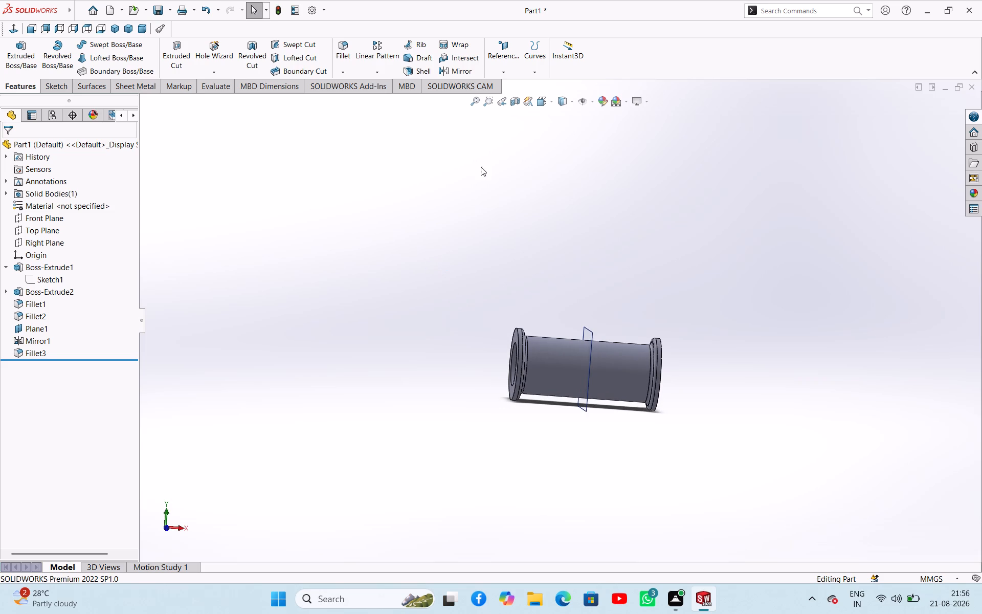
left_click(515, 105)
left_click(493, 234)
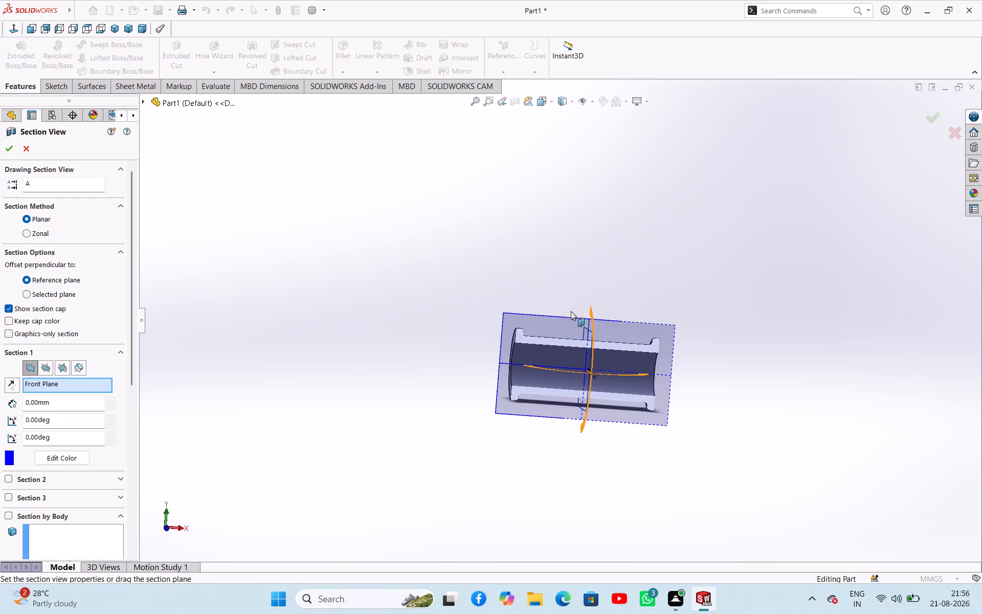
scroll(571, 311, "up", 3)
middle_click_drag(636, 277, 620, 301)
scroll(569, 327, "down", 8)
scroll(429, 333, "down", 1)
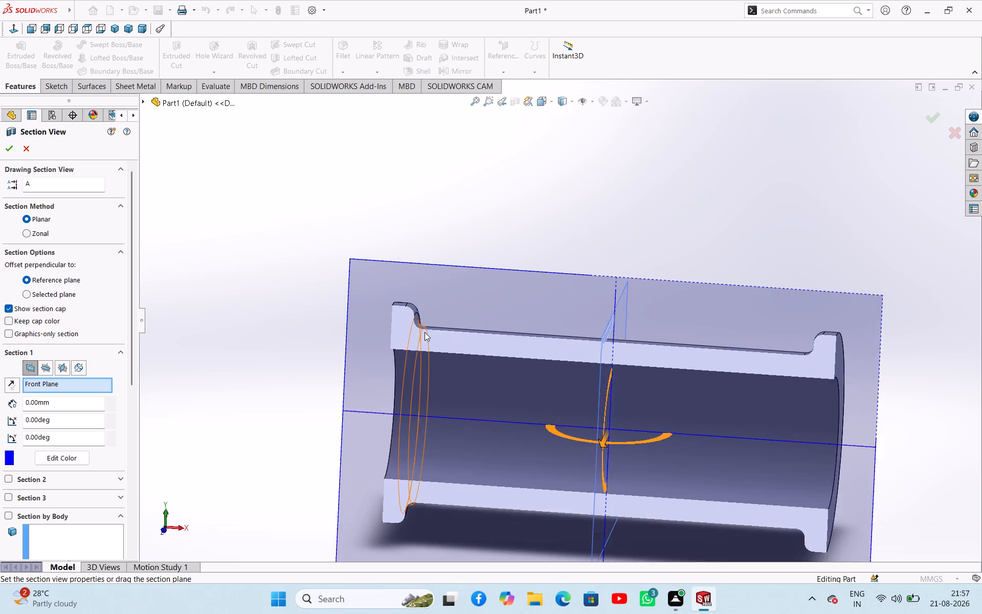
scroll(425, 332, "down", 1)
scroll(379, 325, "down", 3)
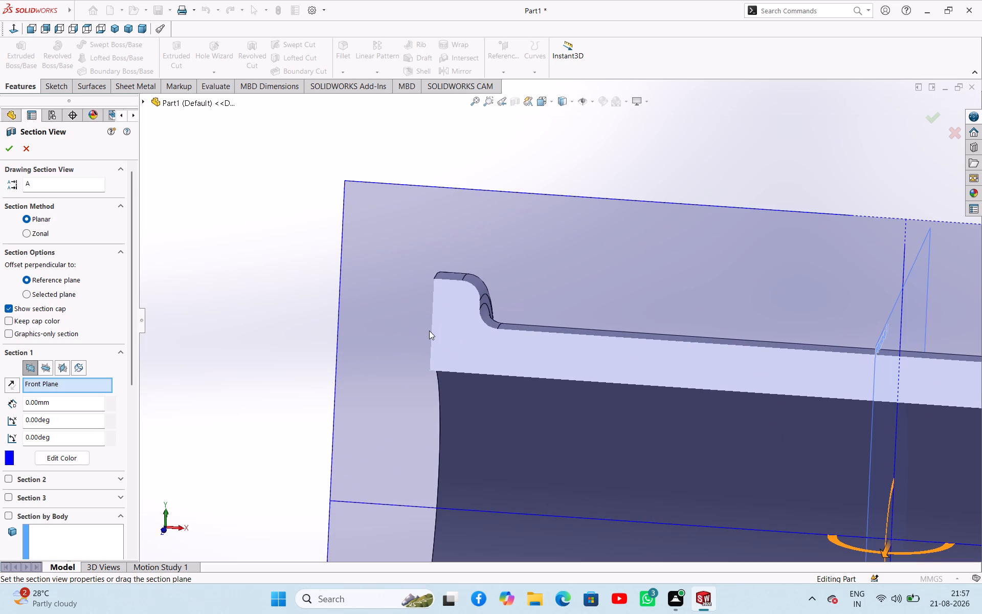
scroll(534, 346, "up", 3)
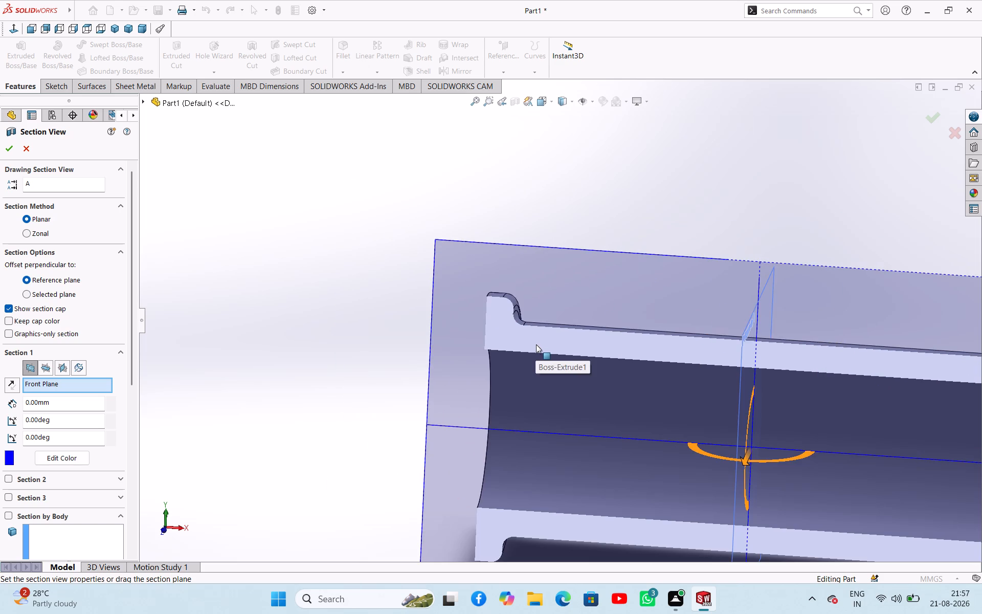
scroll(536, 343, "up", 1)
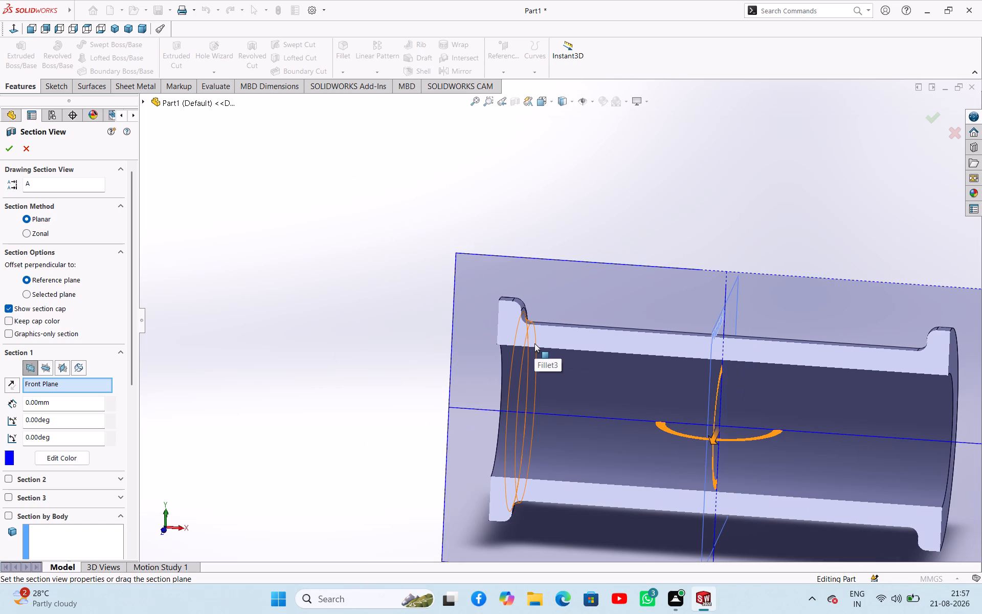
scroll(534, 346, "down", 3)
scroll(534, 346, "up", 5)
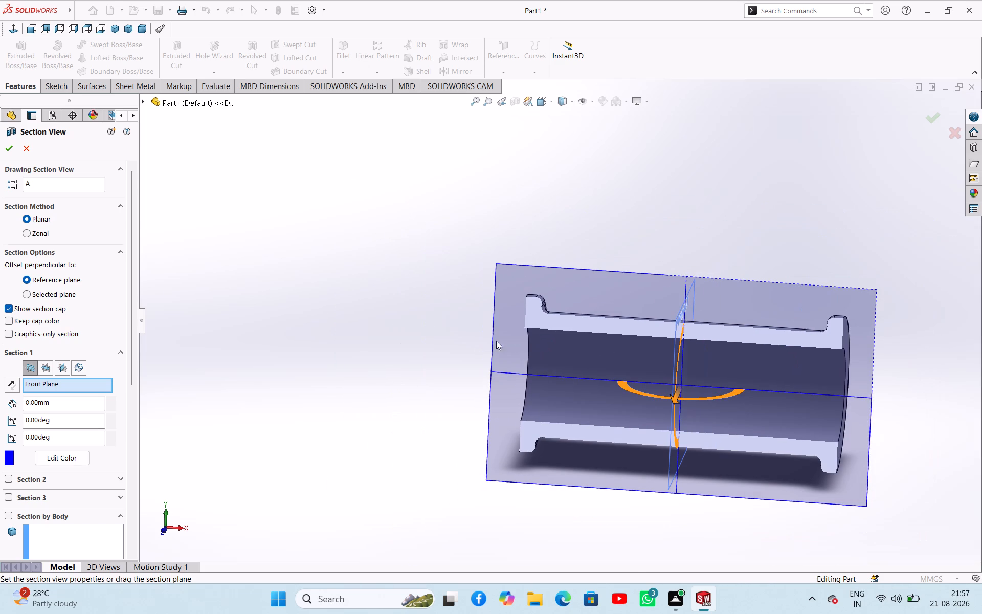
left_click(32, 153)
left_click(348, 215)
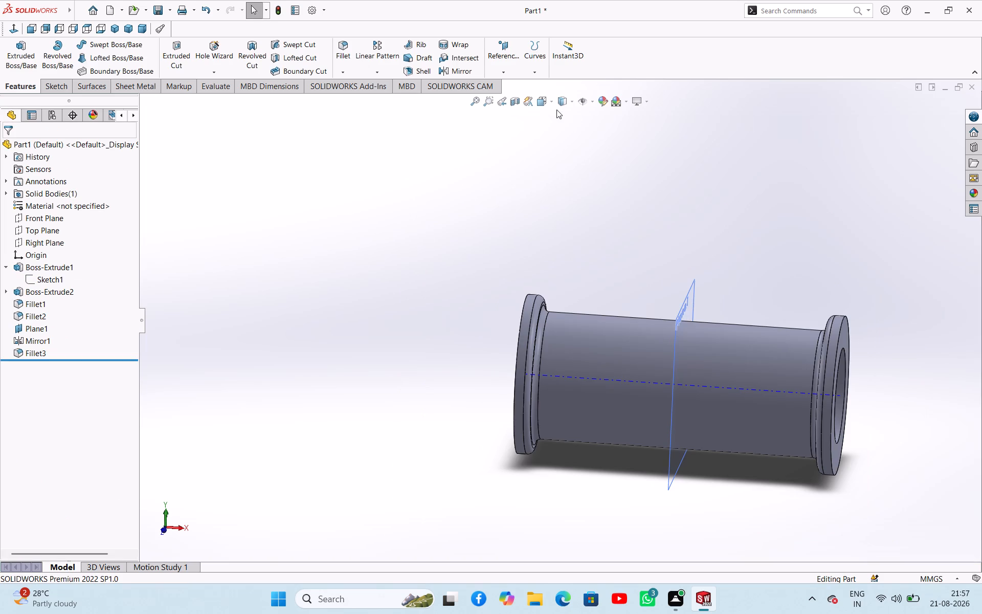
Create a reference plane offset 25 mm above the Top Plane.
scroll(581, 262, "up", 3)
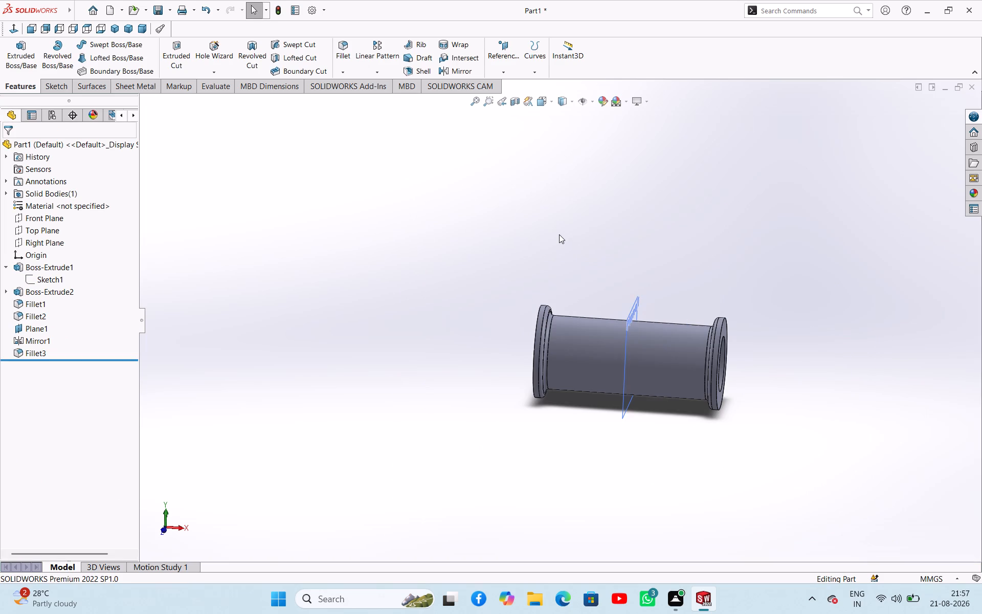
left_click(46, 231)
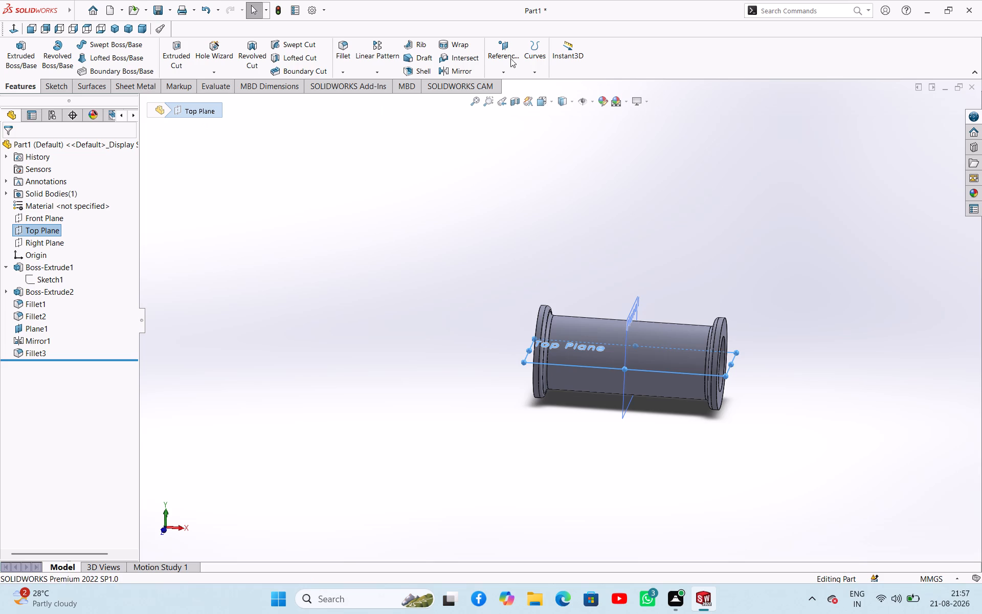
left_click(501, 74)
left_click(509, 88)
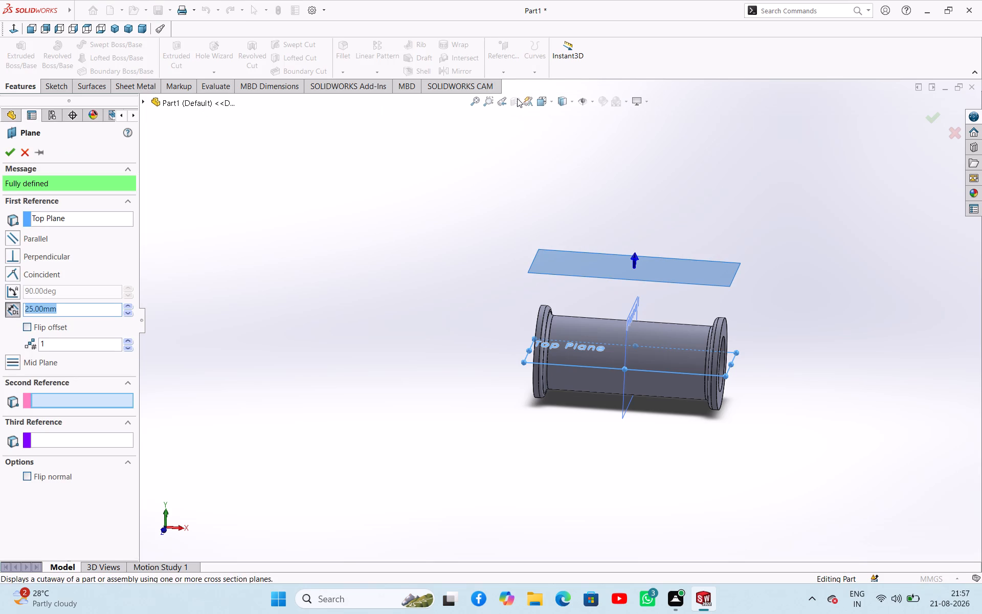
middle_click_drag(429, 198, 441, 180)
scroll(429, 198, "up", 1)
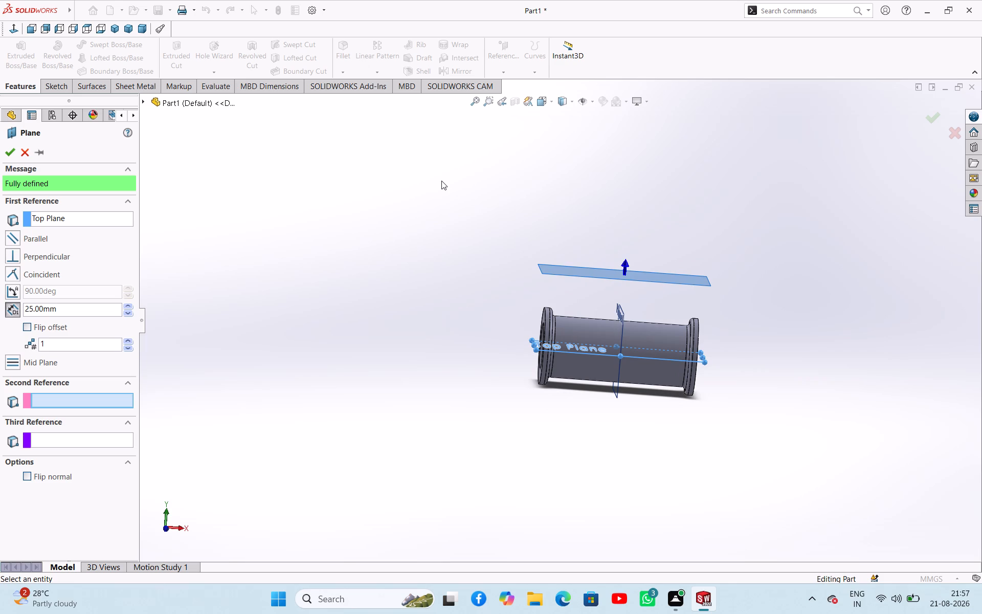
left_click(16, 157)
left_click(418, 214)
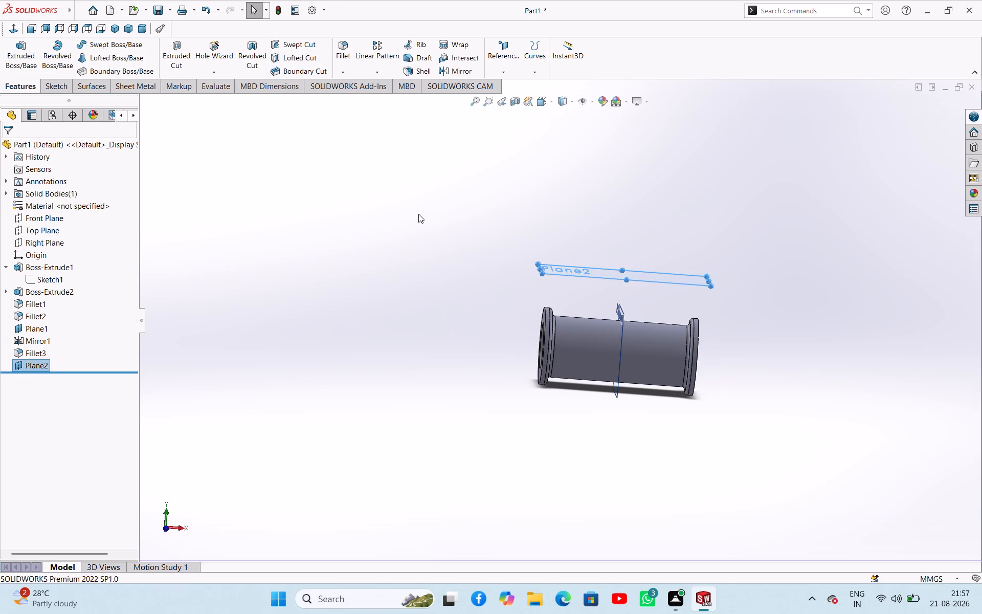
Start a sketch on Plane2 and draw a horizontal midpoint centerline along the tube axis, centred on the end face opposite the origin.
left_click(34, 363)
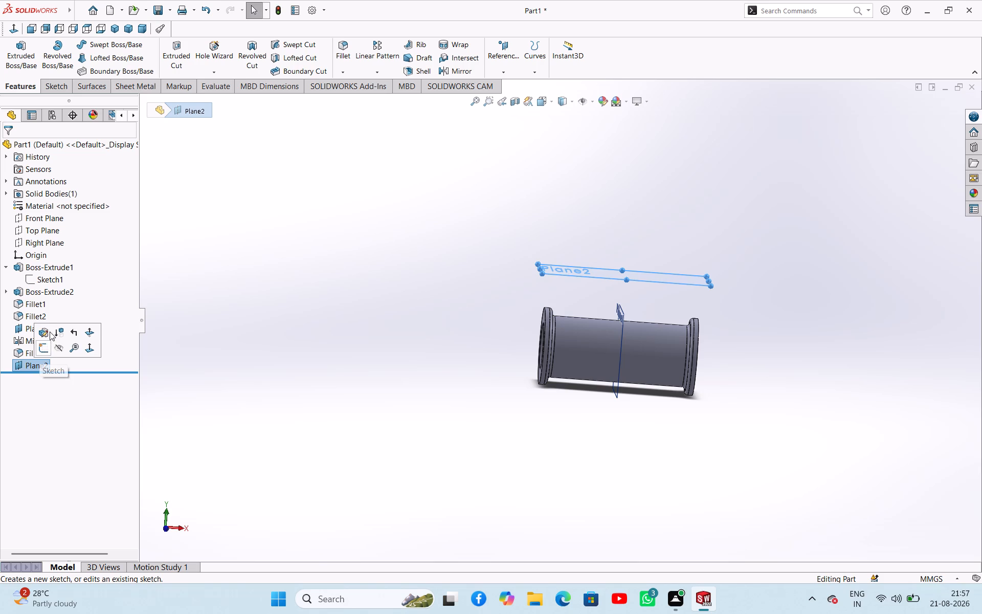
left_click(40, 345)
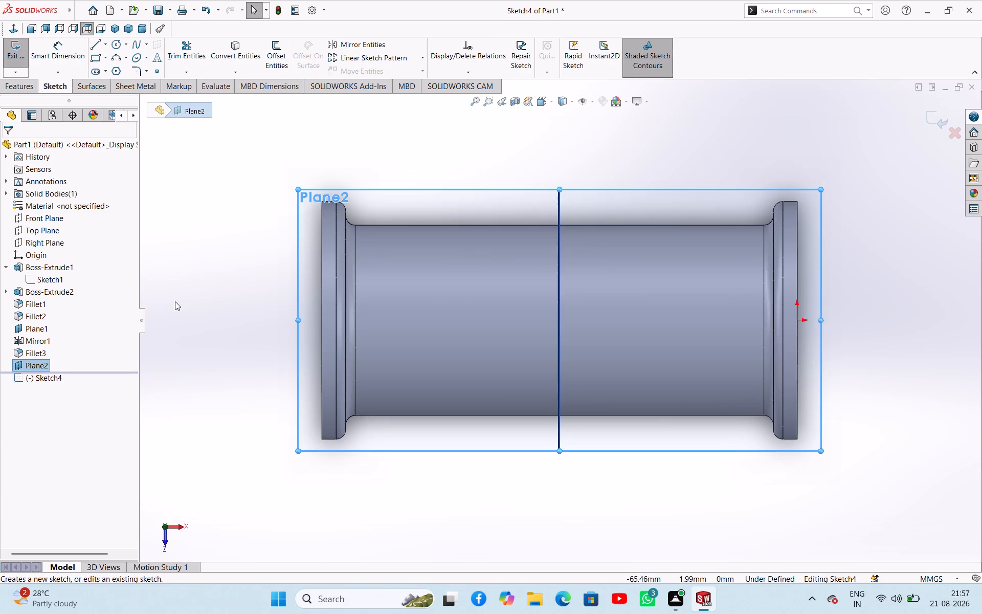
left_click(177, 301)
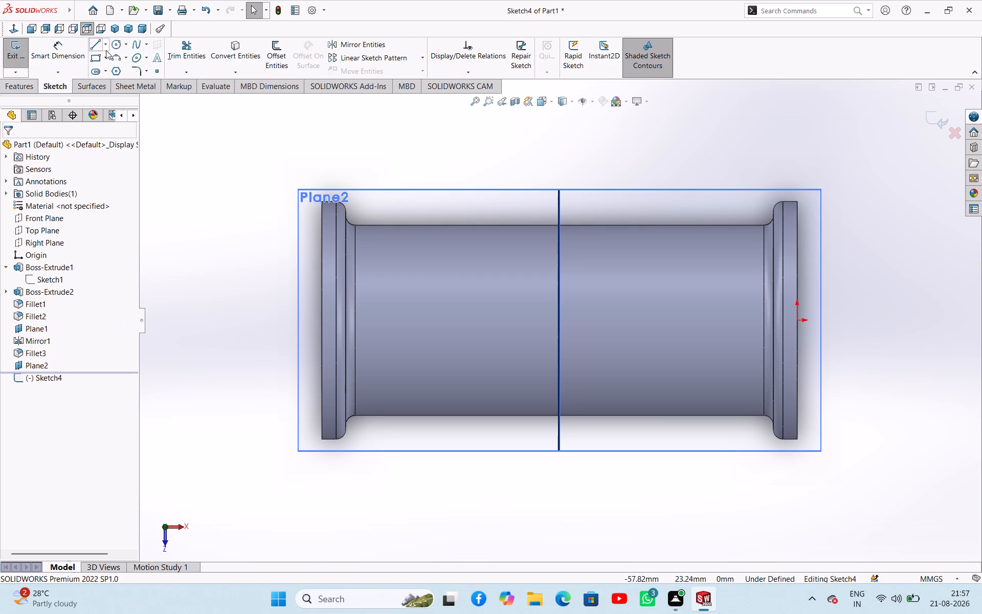
left_click(106, 49)
left_click(110, 65)
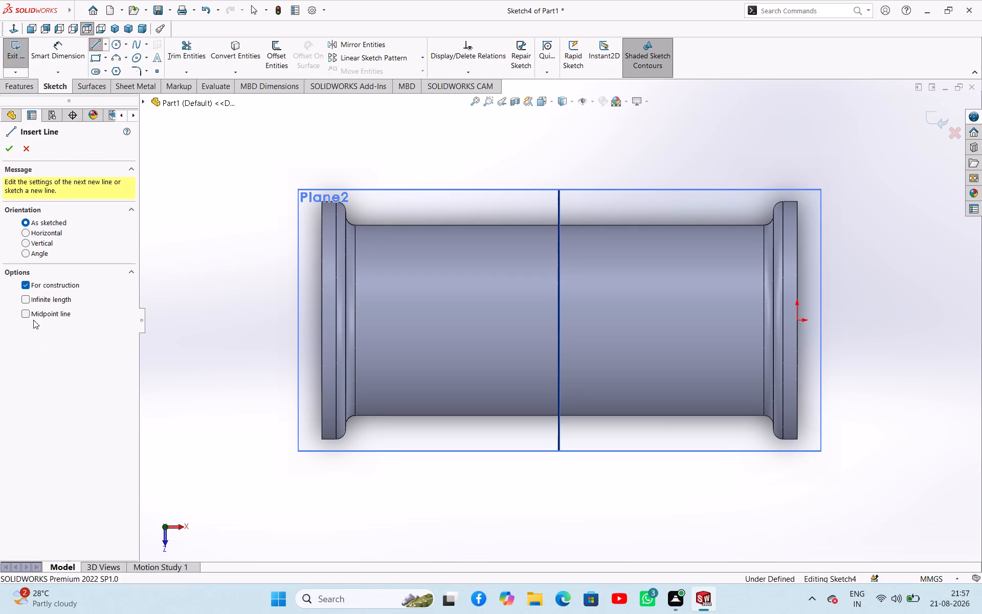
left_click(23, 316)
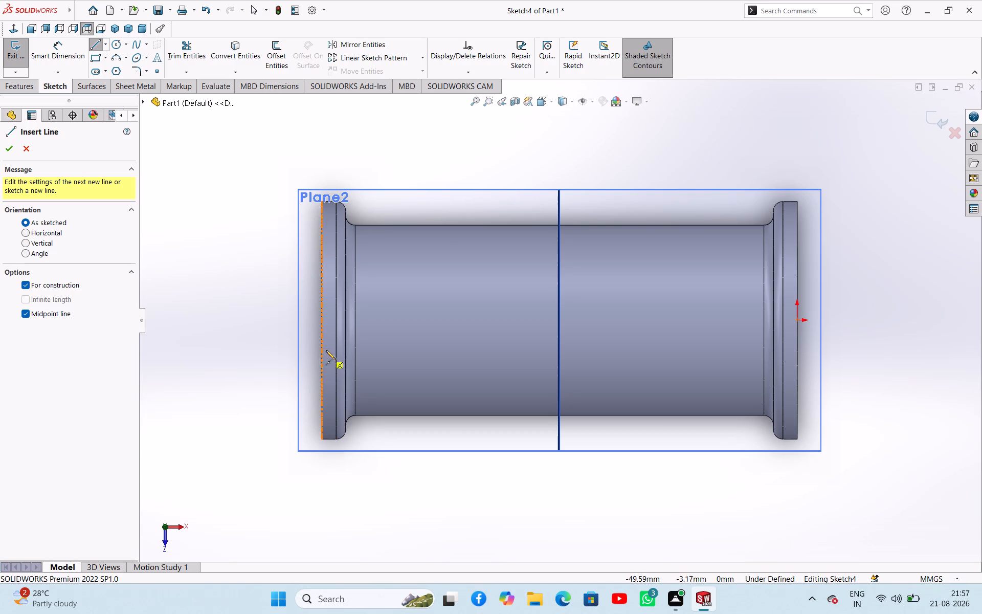
left_click(322, 318)
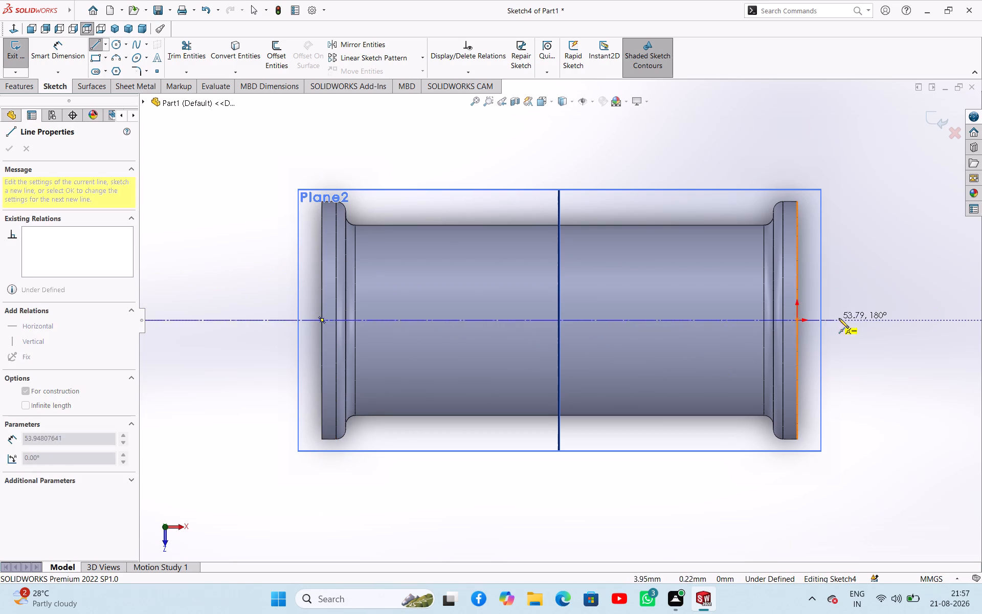
left_click(861, 318)
right_click(877, 365)
left_click(885, 369)
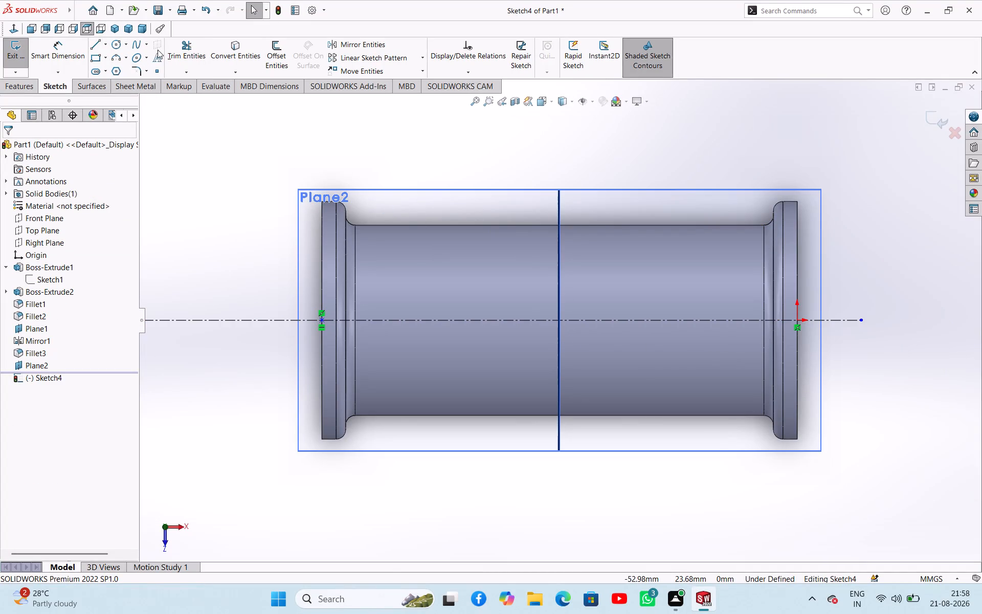
Draw a vertical centerline at the tube's mid-length, from the tube's lower outline edge to beyond the opposite edge of Plane2.
left_click(120, 42)
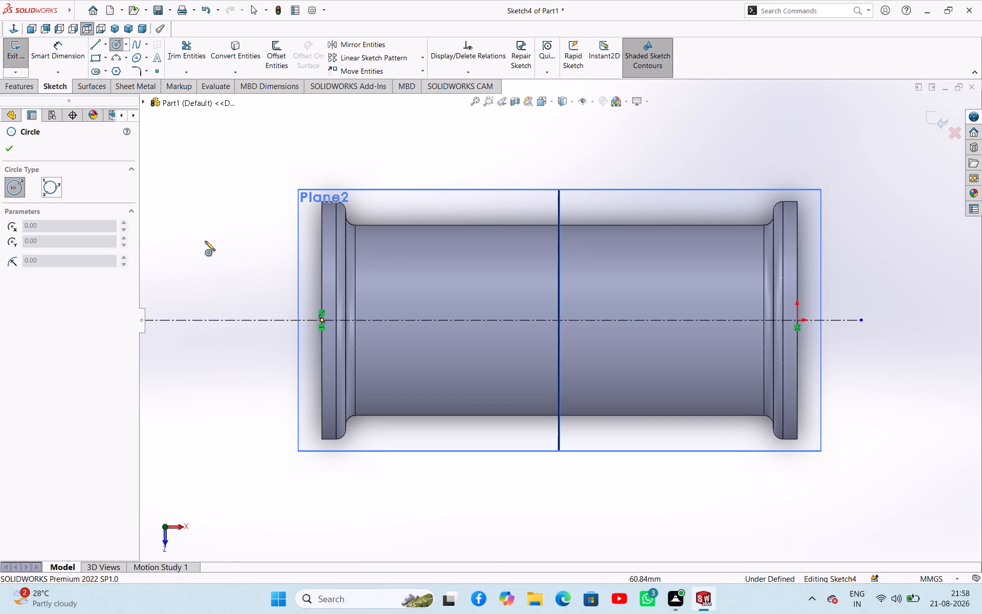
left_click(10, 150)
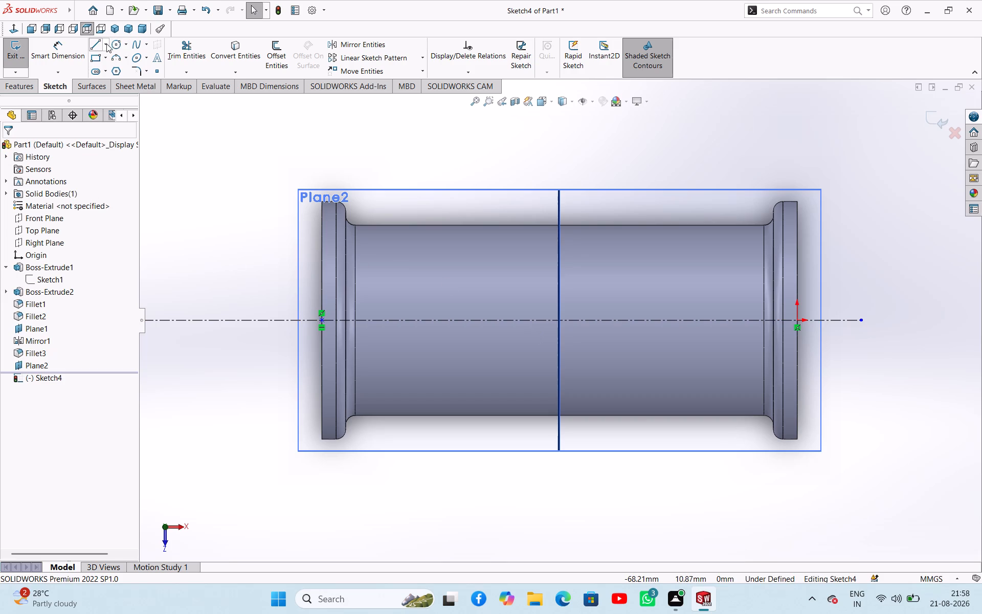
left_click(106, 43)
left_click(120, 72)
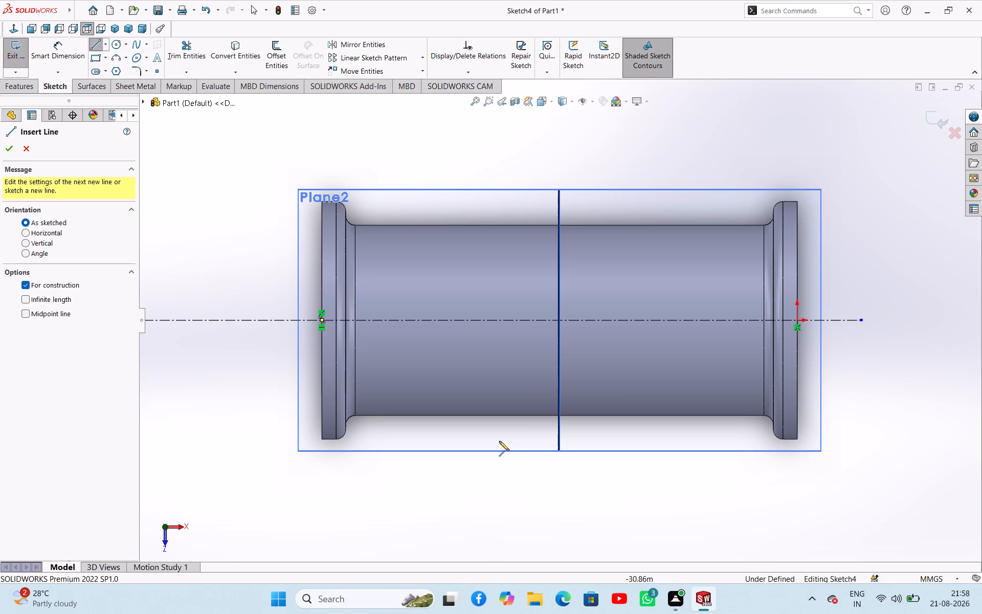
left_click(556, 415)
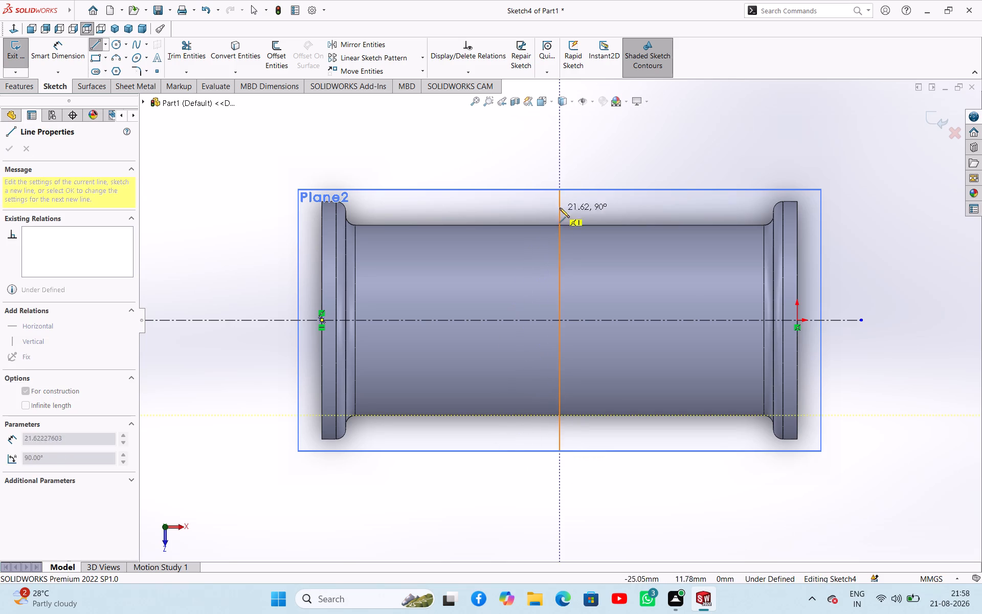
left_click(561, 174)
right_click(580, 162)
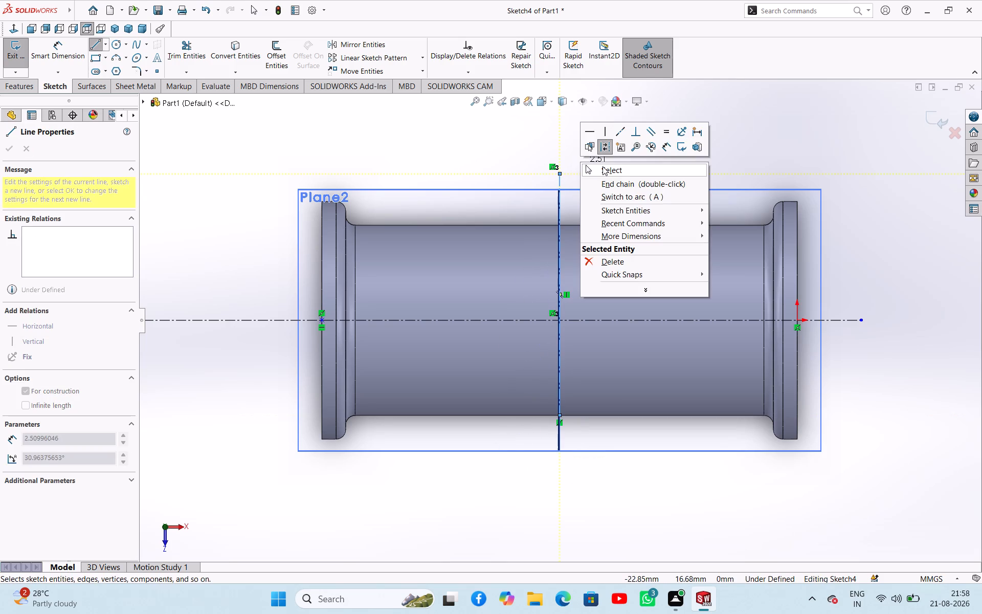
left_click(602, 166)
left_click(610, 172)
scroll(589, 312, "down", 2)
scroll(581, 331, "up", 2)
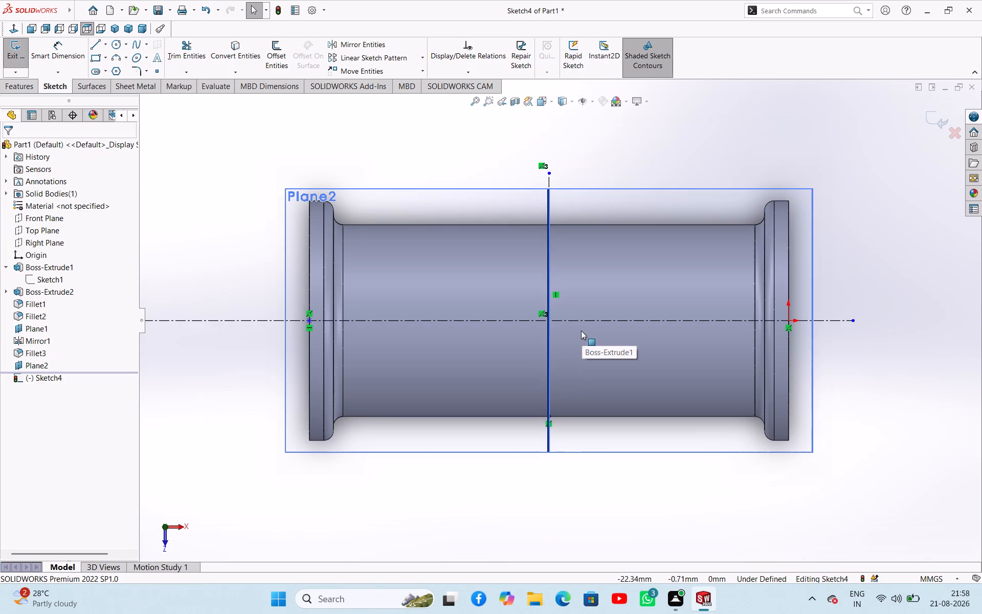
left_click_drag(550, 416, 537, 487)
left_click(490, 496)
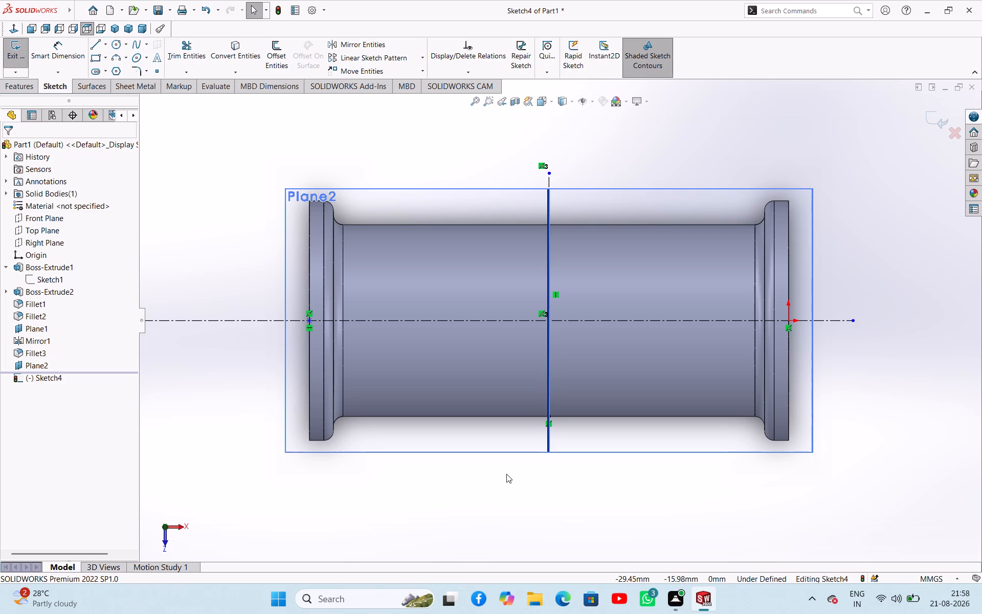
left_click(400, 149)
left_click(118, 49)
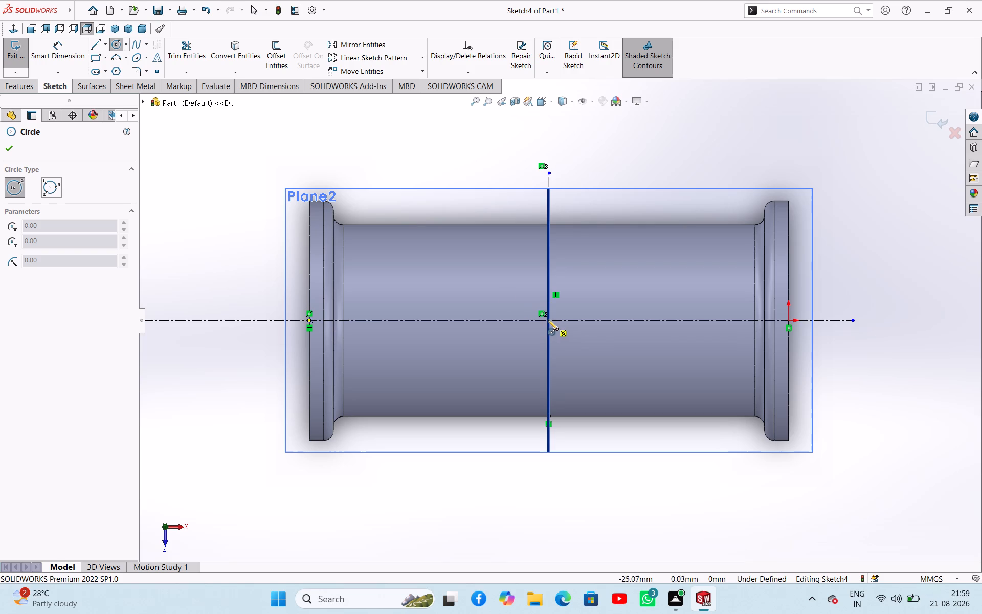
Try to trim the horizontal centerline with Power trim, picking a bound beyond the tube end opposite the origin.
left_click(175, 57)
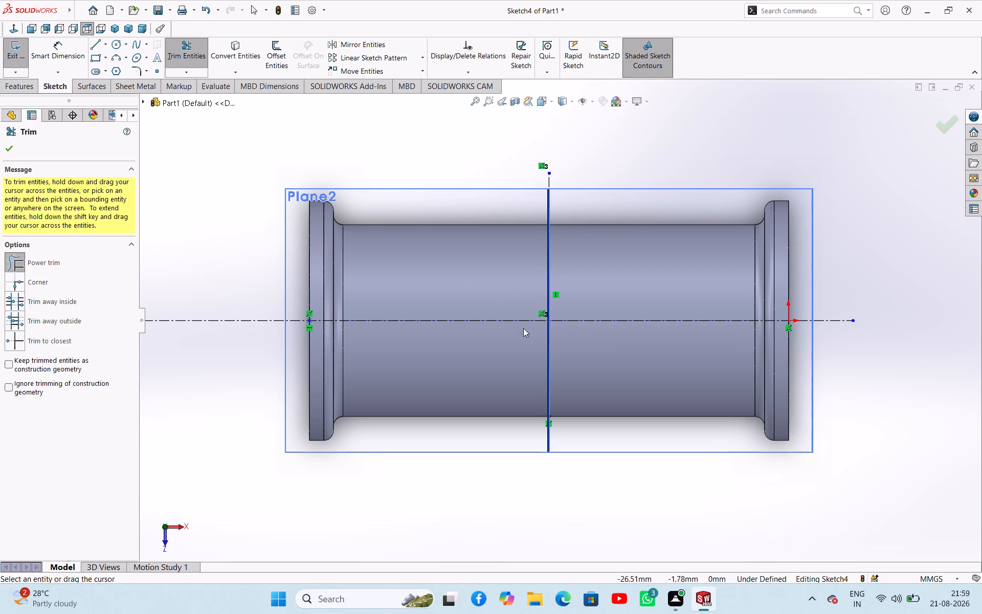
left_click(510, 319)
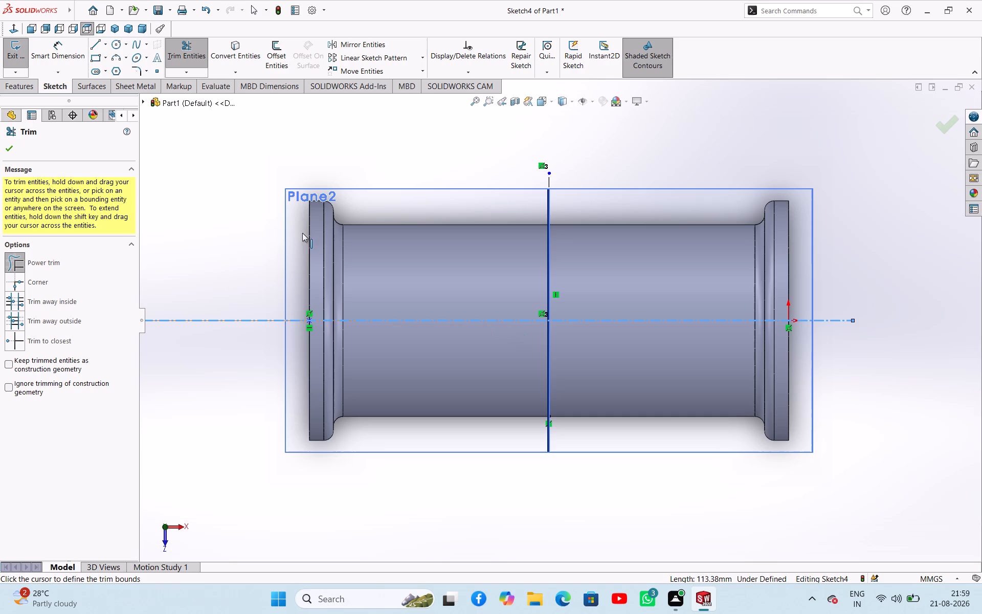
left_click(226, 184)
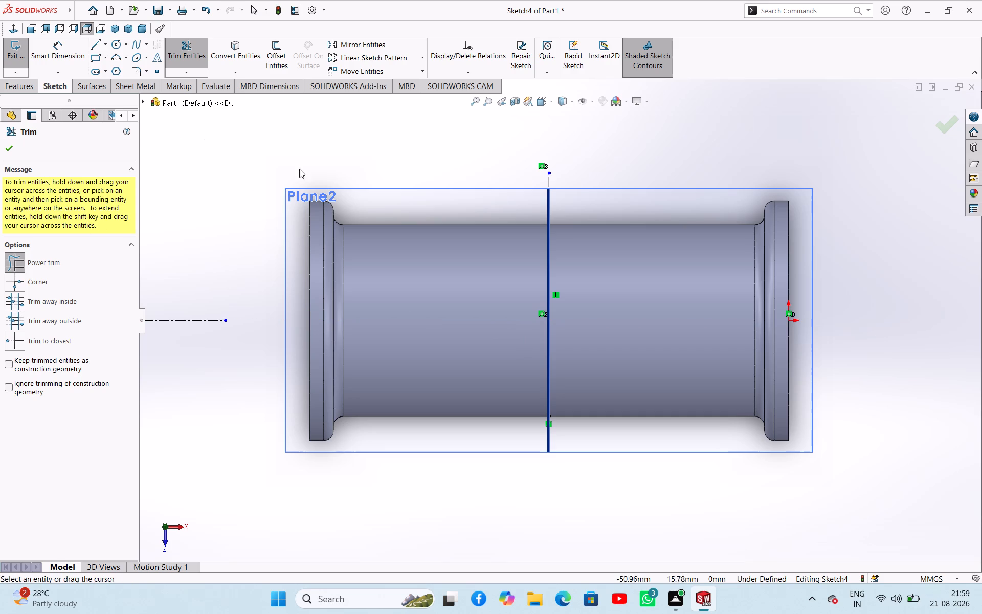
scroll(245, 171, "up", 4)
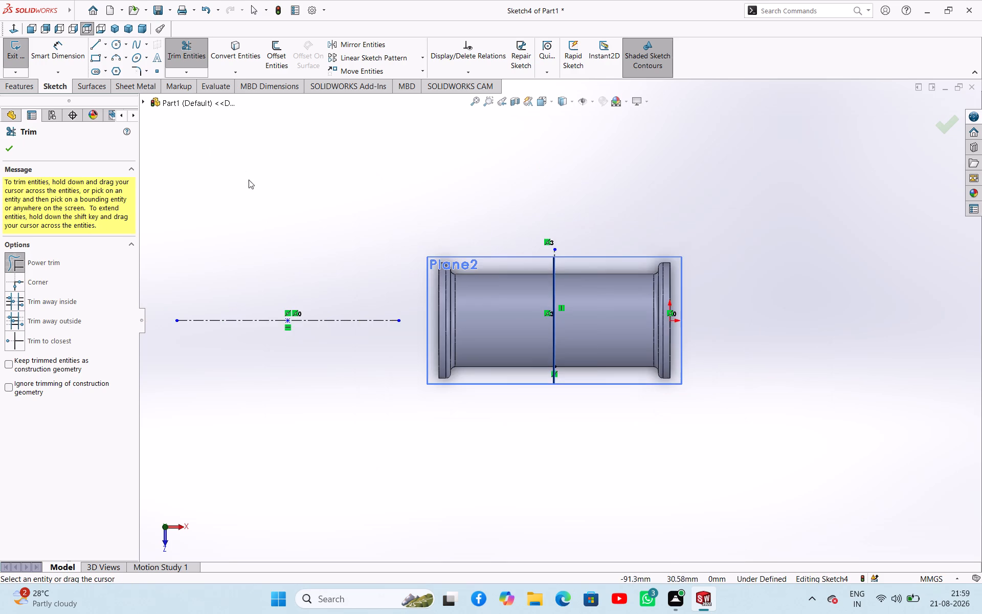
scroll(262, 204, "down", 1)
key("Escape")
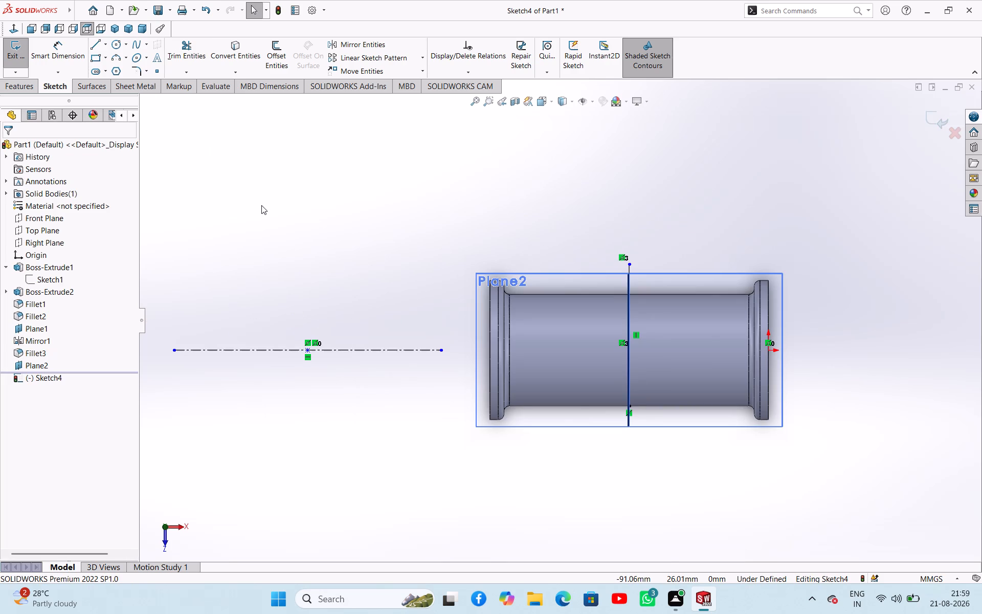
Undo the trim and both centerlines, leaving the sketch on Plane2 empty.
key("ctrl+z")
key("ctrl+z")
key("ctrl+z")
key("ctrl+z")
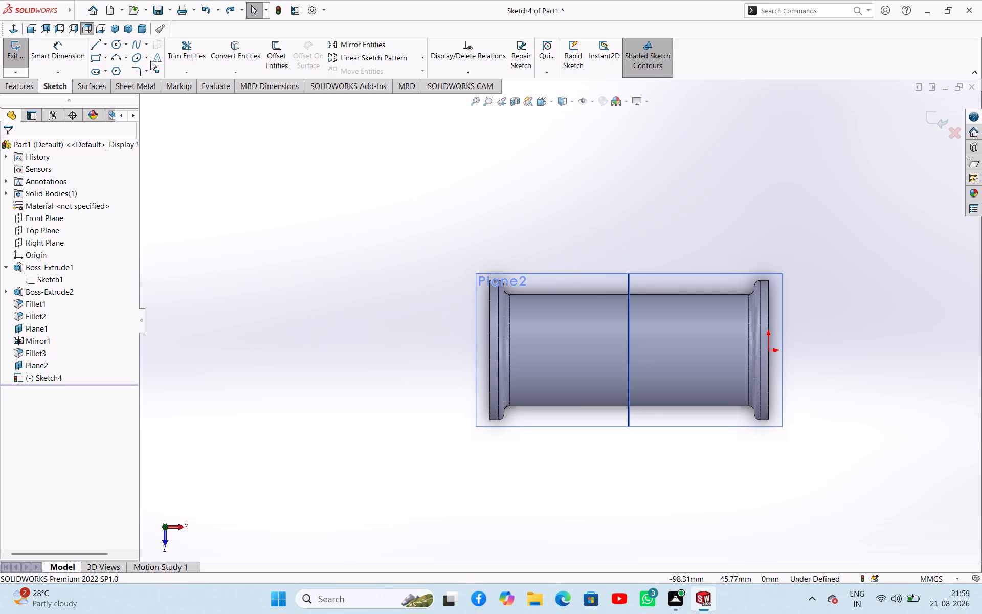
Draw a horizontal midpoint centerline along the tube axis, centred on the end face opposite the origin and extending past the origin.
left_click(104, 48)
left_click(104, 68)
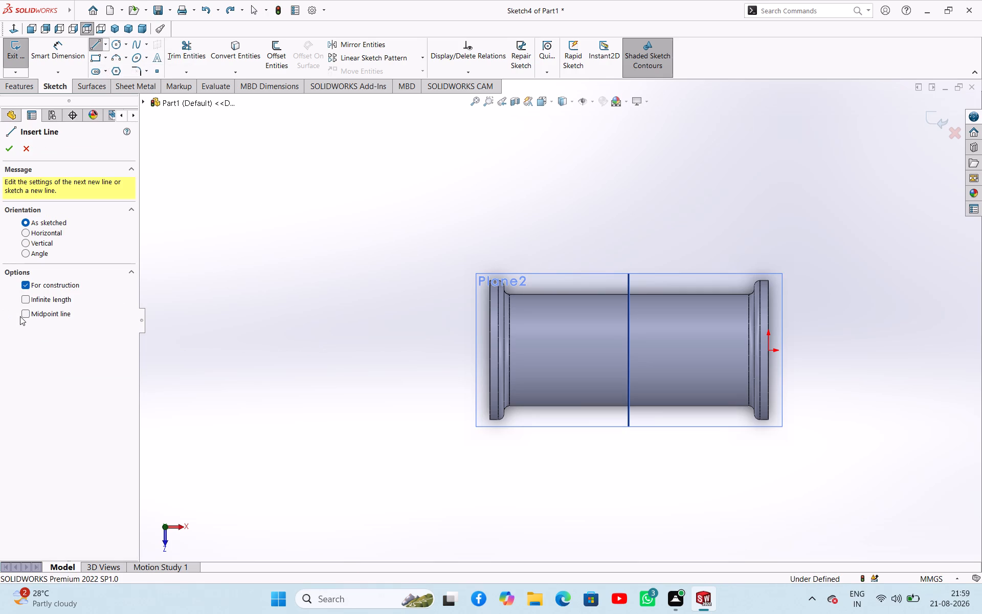
left_click(24, 316)
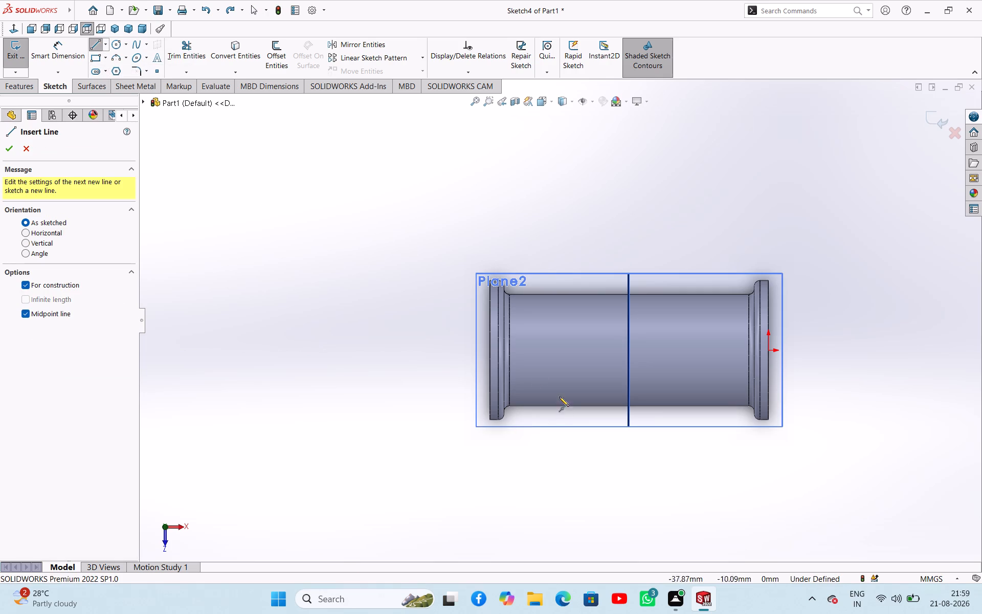
left_click(491, 349)
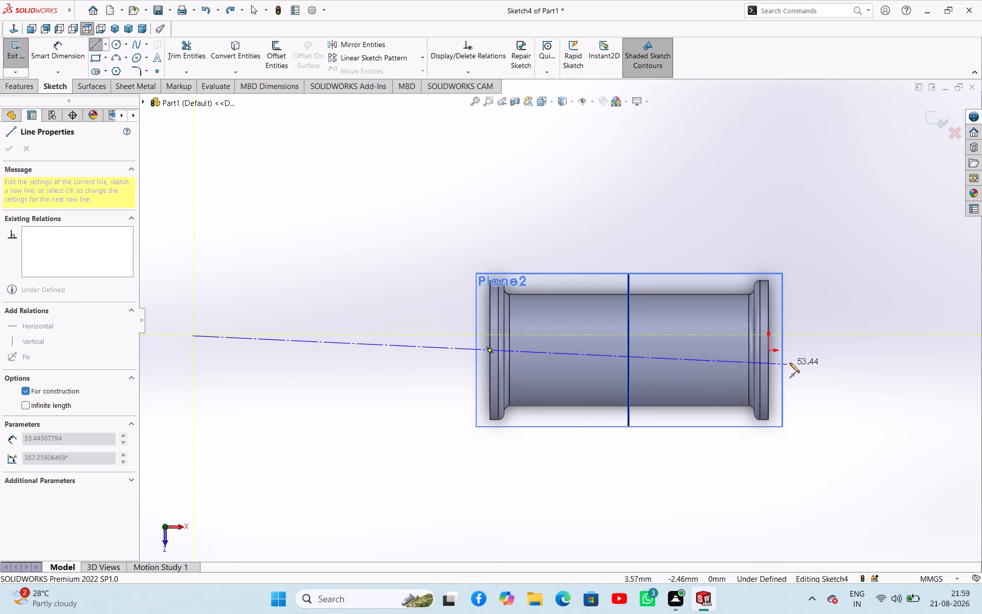
left_click(818, 352)
right_click(814, 372)
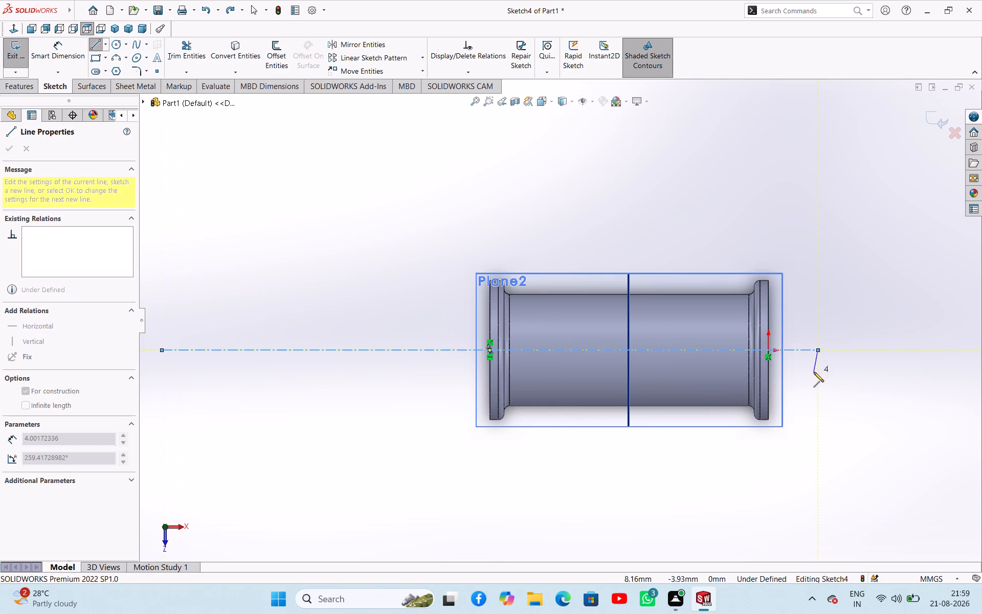
left_click(829, 378)
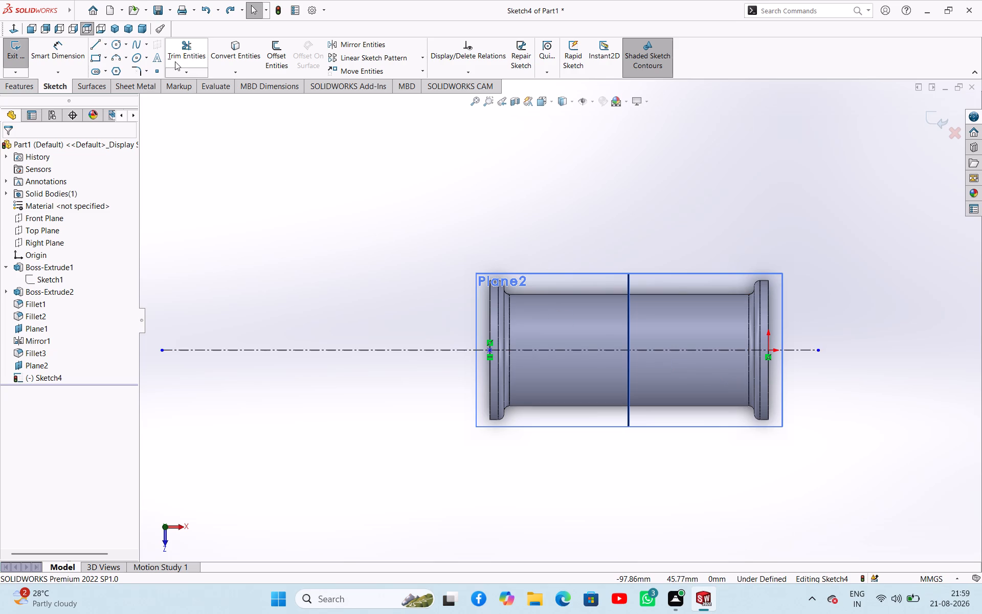
left_click(343, 256)
Draw a vertical midpoint centerline at the tube's mid-length, centred on the lower outline edge and reaching just beyond Plane2's upper edge.
left_click(108, 43)
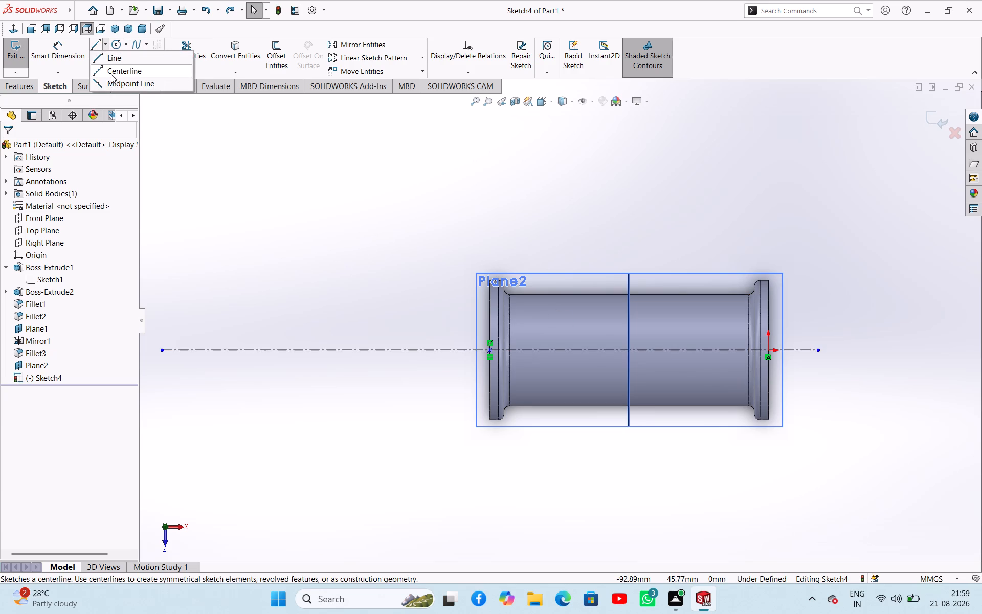
left_click(112, 74)
left_click(33, 316)
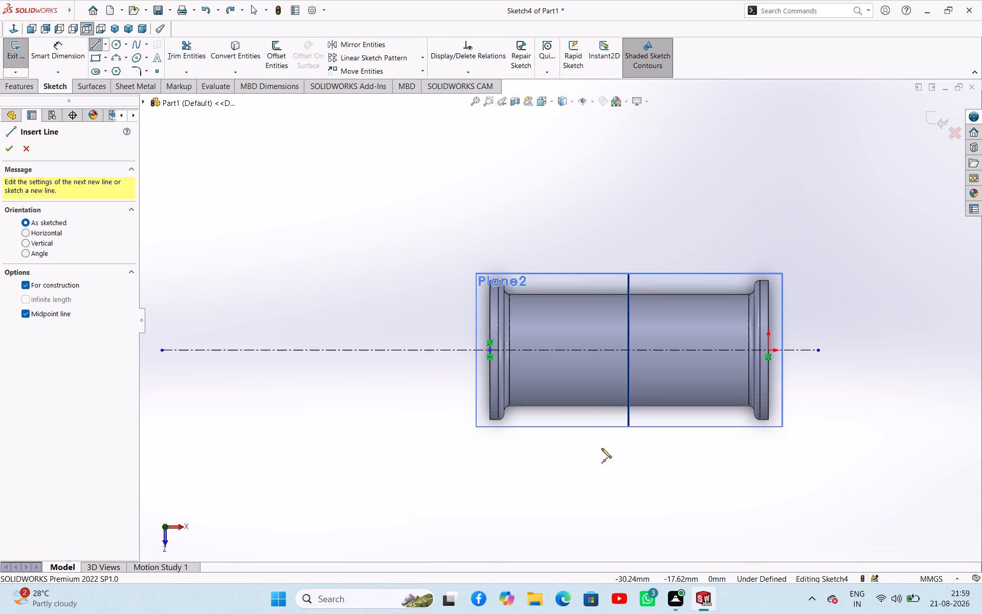
left_click(630, 406)
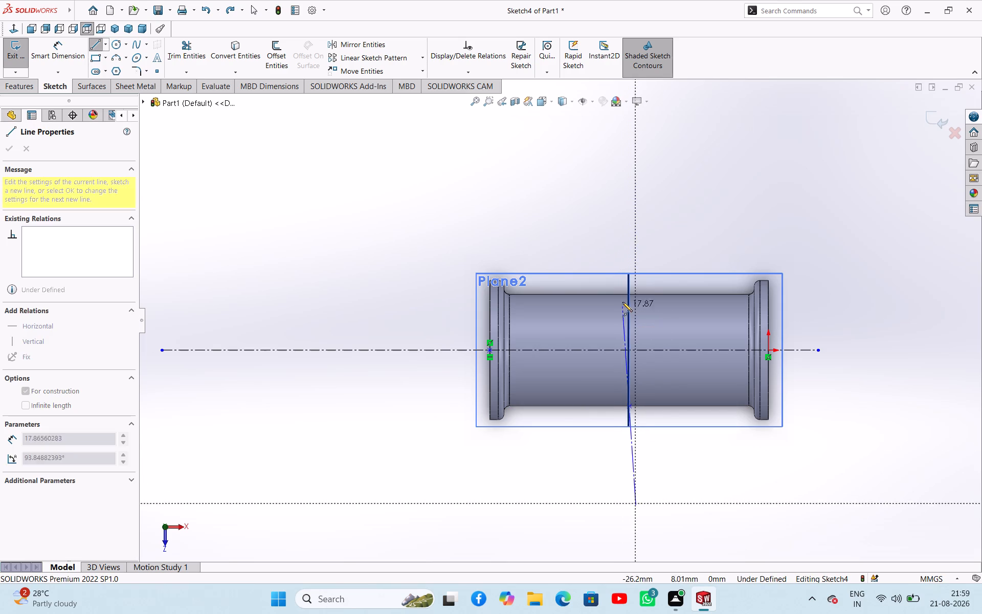
left_click(630, 272)
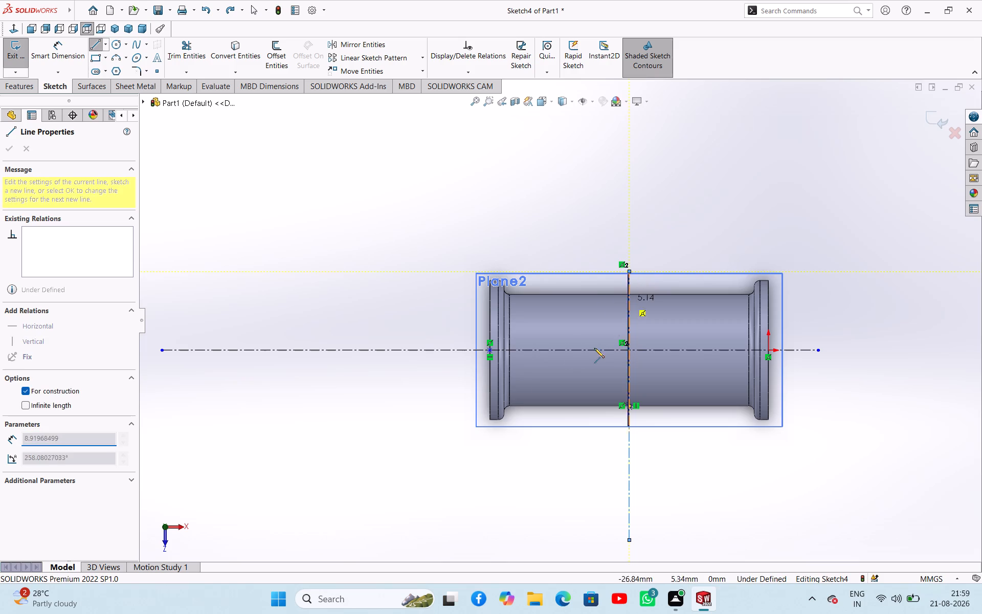
right_click(414, 432)
left_click(422, 441)
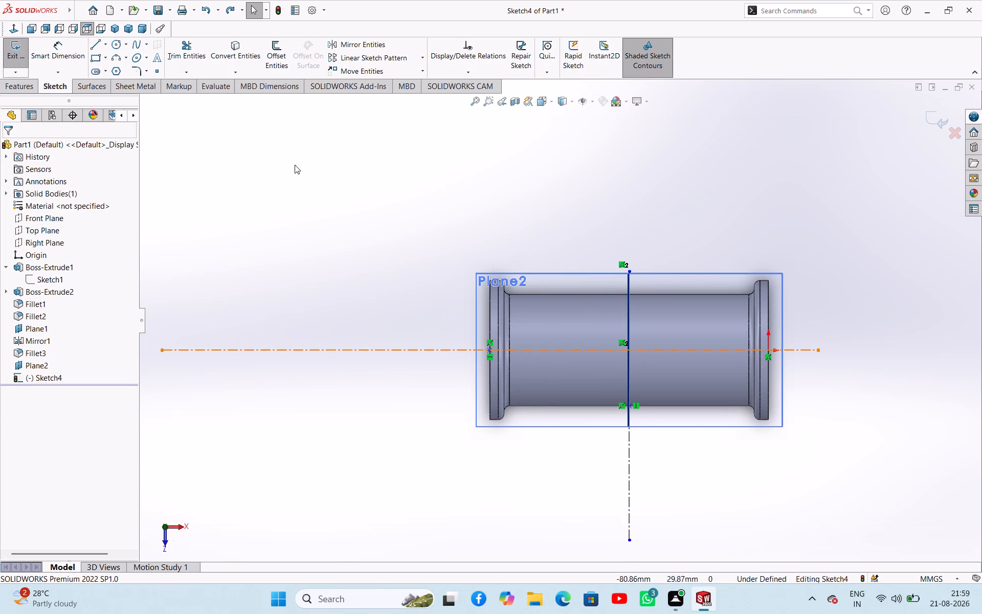
Power trim the vertical centerline below the horizontal centerline so that it ends at their intersection.
left_click(172, 51)
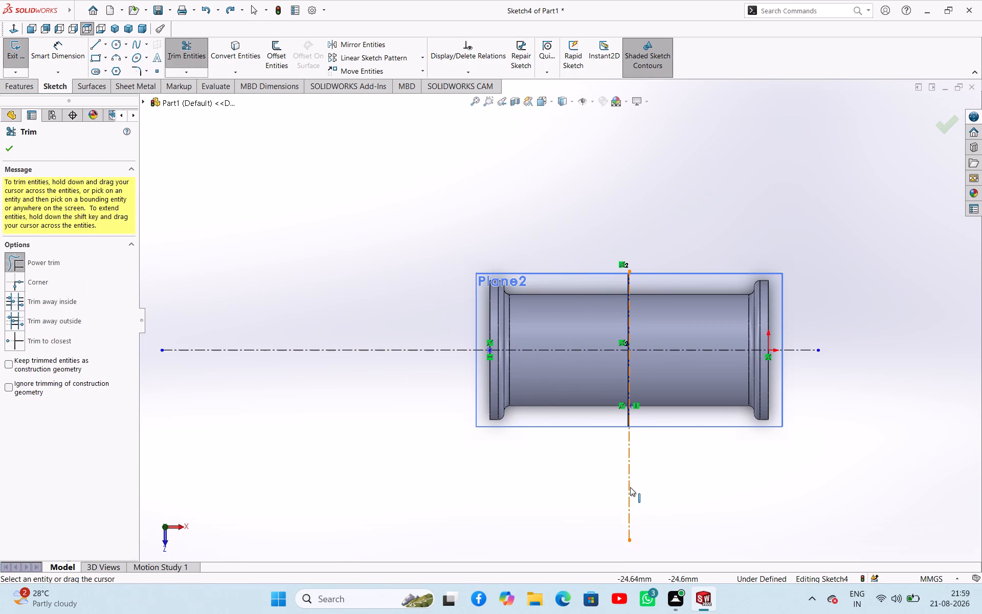
left_click(630, 487)
left_click_drag(594, 484, 638, 475)
scroll(639, 409, "down", 4)
scroll(620, 343, "down", 3)
left_click_drag(622, 323, 599, 323)
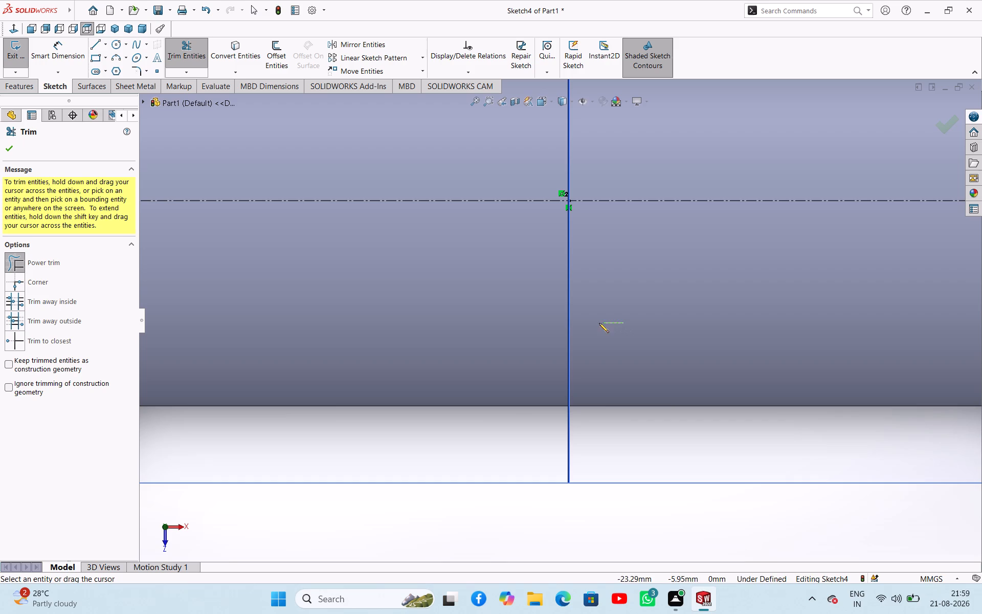
left_click_drag(599, 323, 553, 324)
middle_click_drag(633, 382, 623, 377)
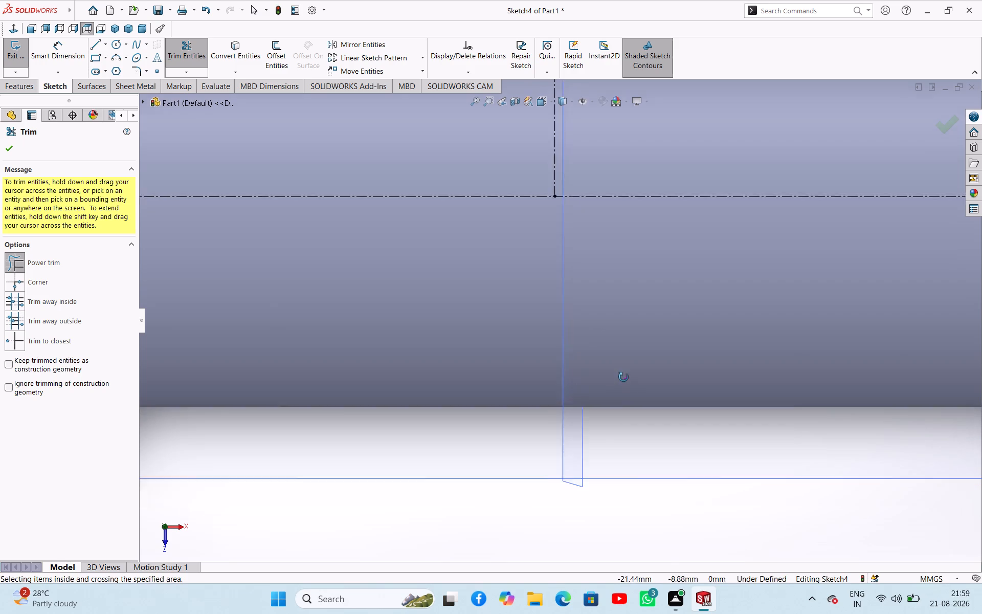
middle_click_drag(623, 377, 605, 361)
scroll(589, 332, "up", 4)
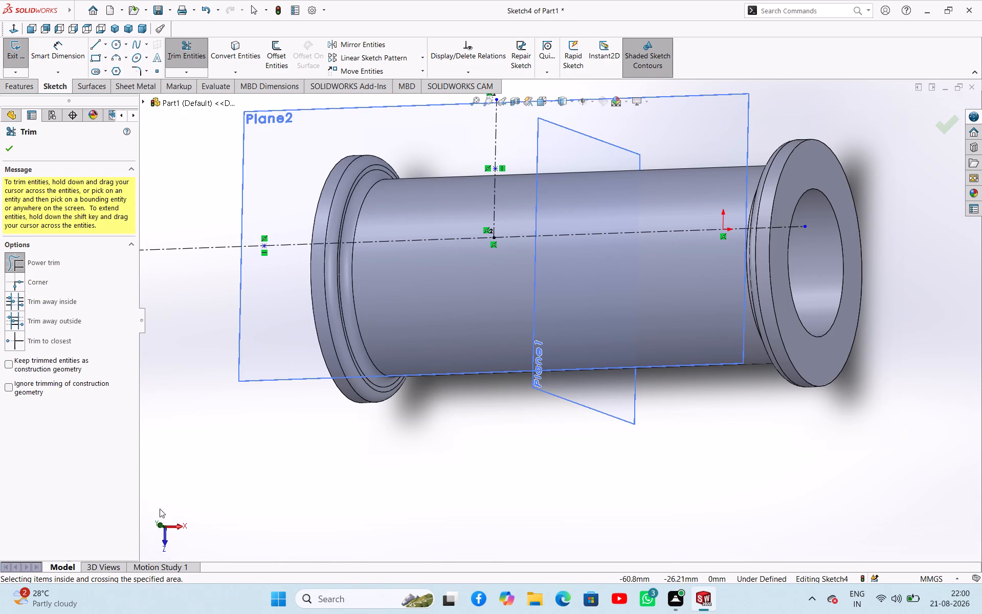
left_click(160, 524)
left_click(391, 479)
right_click(342, 472)
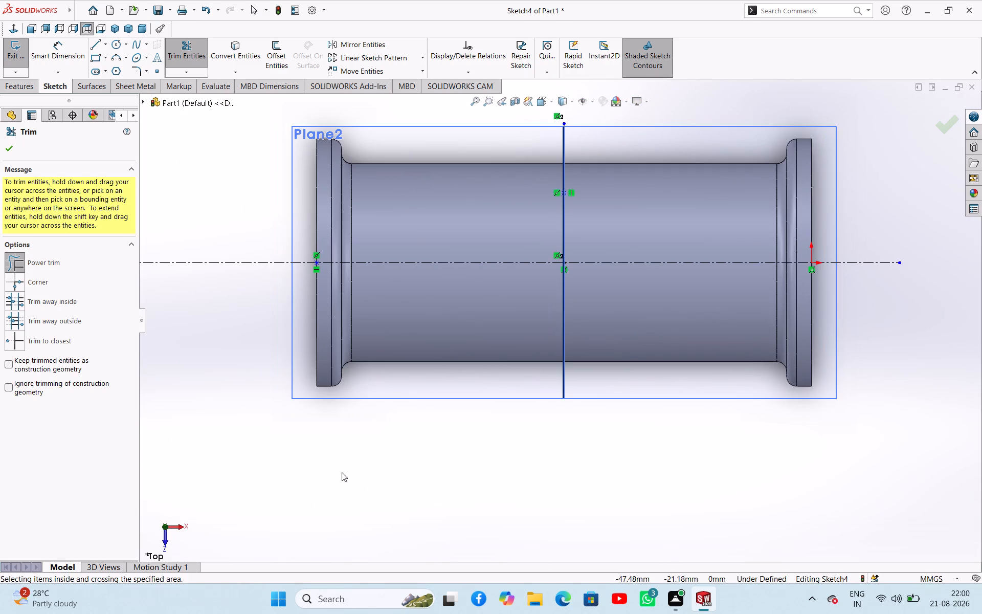
left_click(354, 506)
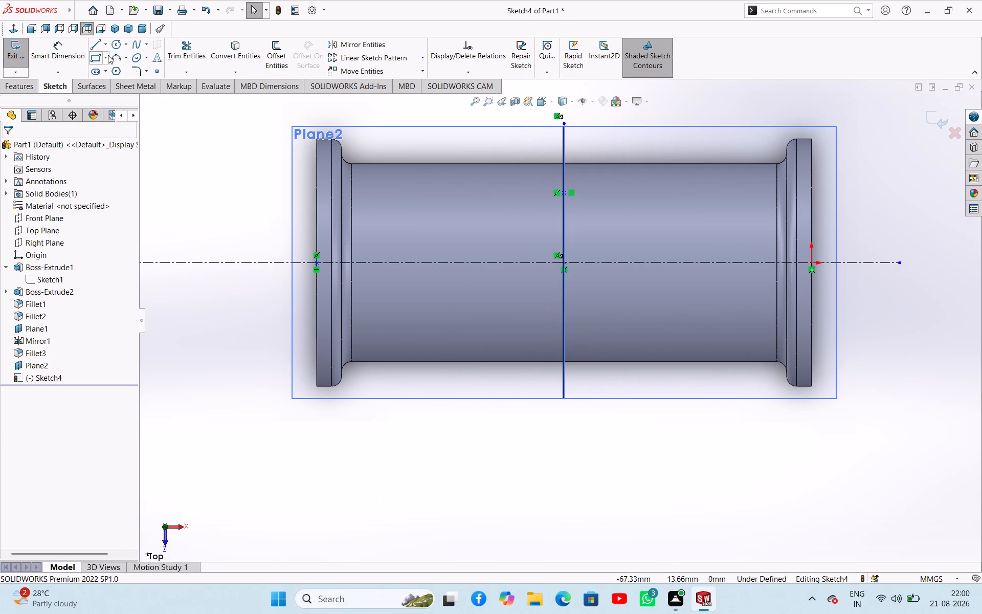
Sketch a circle of about 7.11 mm radius centred where the two centerlines meet.
left_click(119, 47)
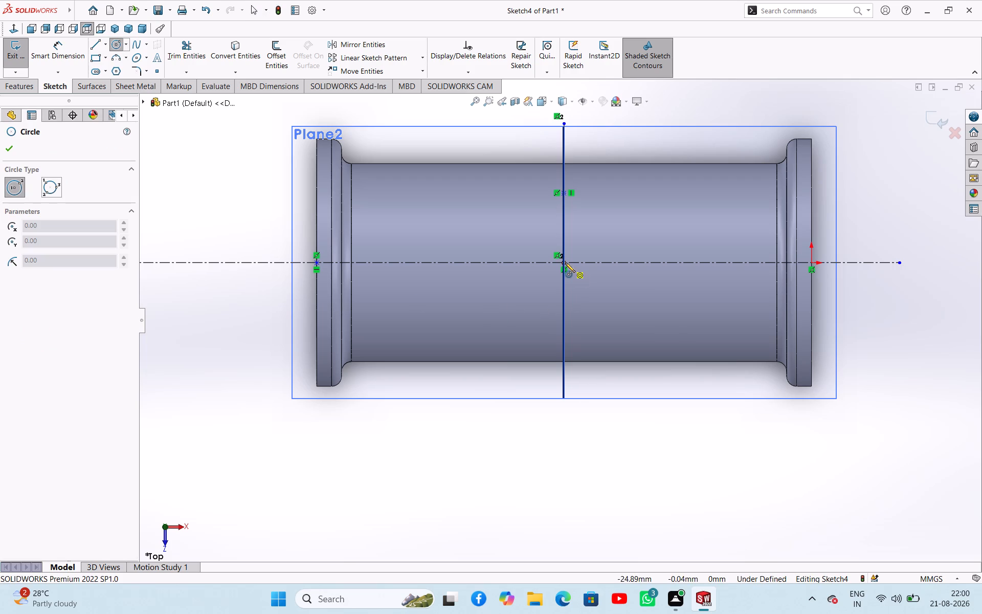
left_click(565, 262)
left_click(600, 323)
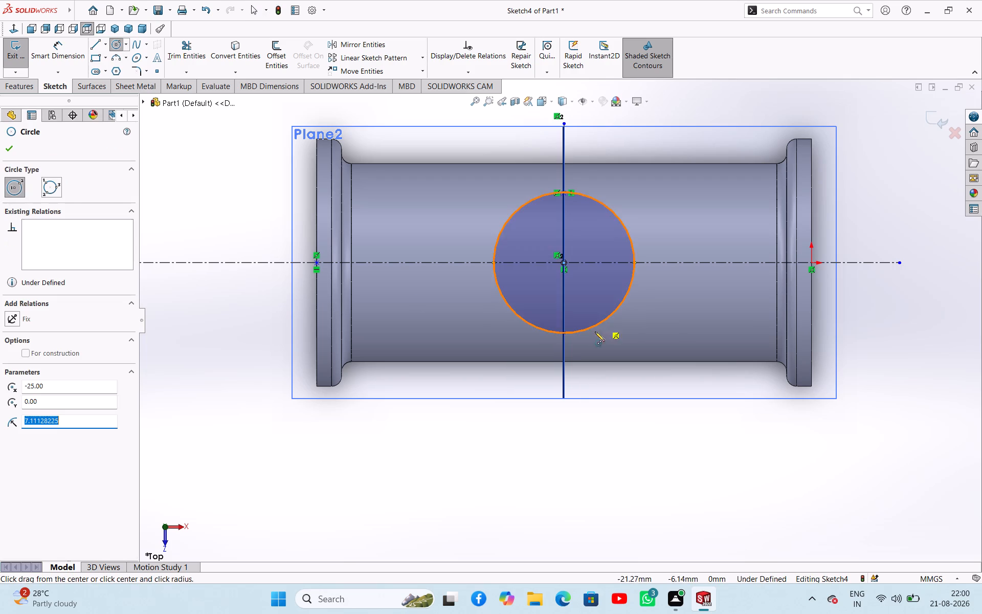
right_click(434, 421)
left_click(452, 429)
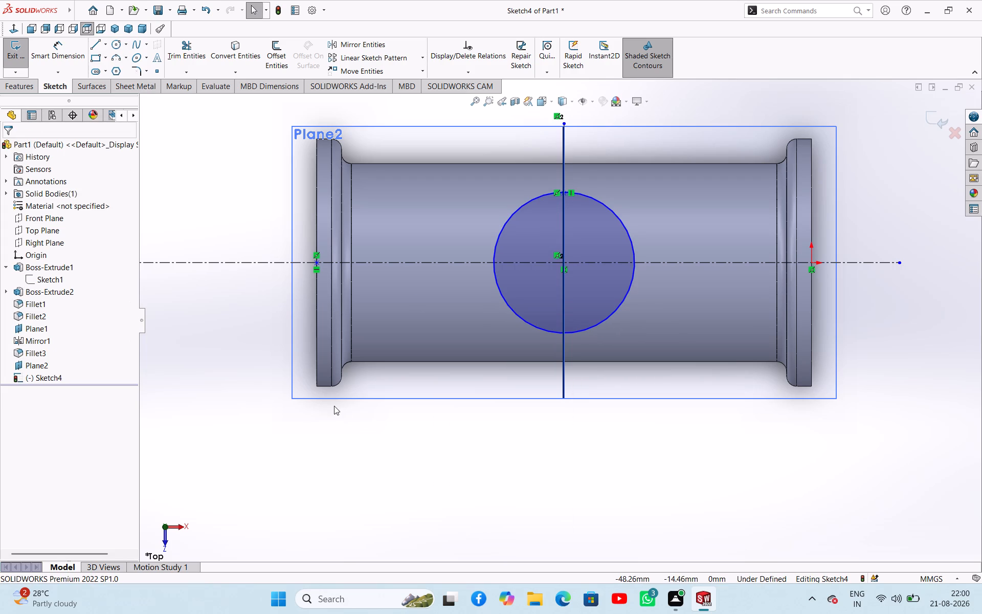
Dimension the circle's diameter as 15 mm, with the dimension placed below the tube.
right_click_drag(335, 456, 348, 409)
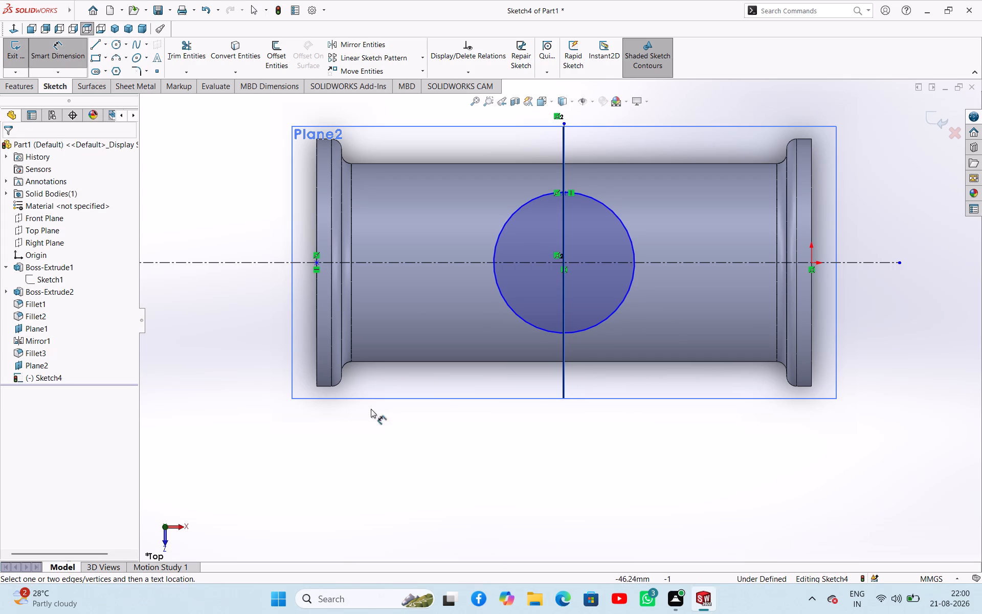
left_click(608, 318)
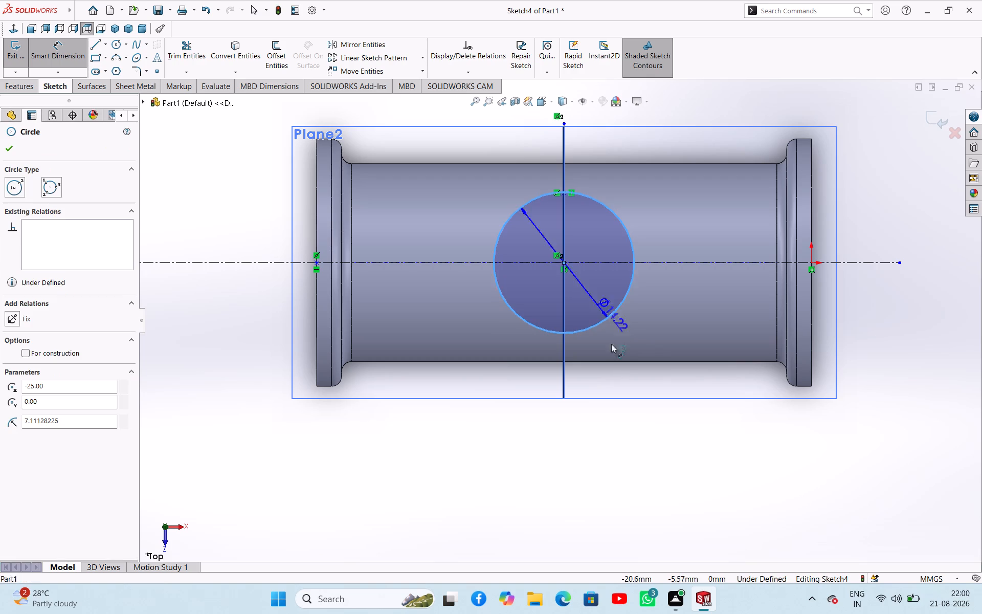
left_click(616, 463)
key("1")
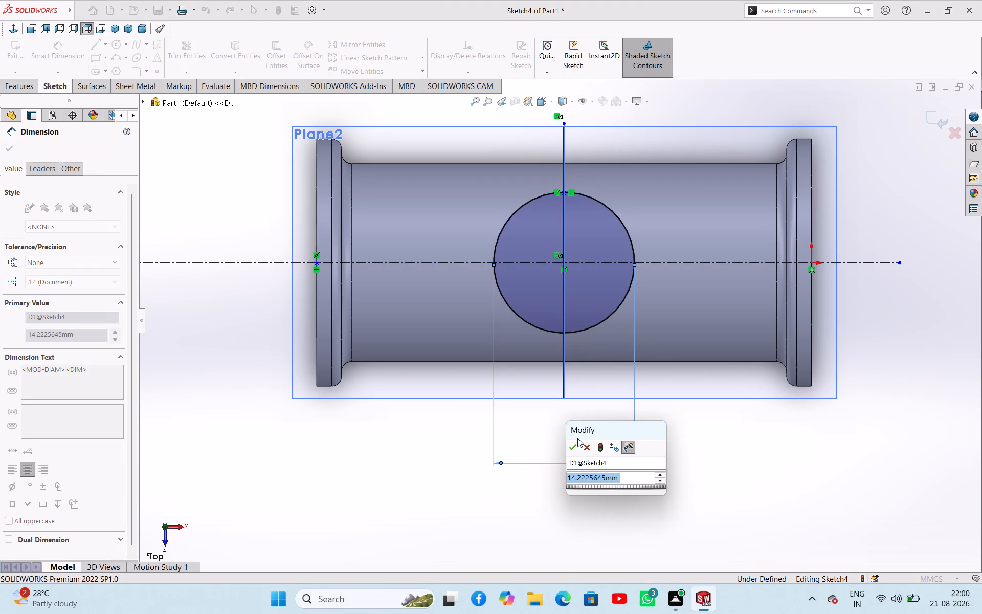
key("5")
key("Return")
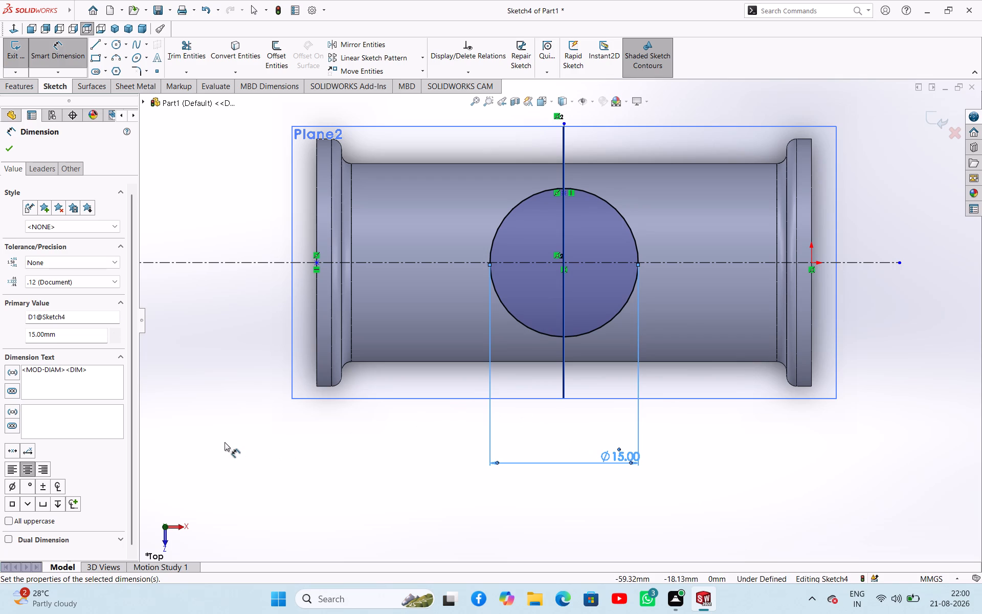
Sketch a second circle of about 8.97 mm radius, concentric with the 15 mm circle on Plane2.
right_click_drag(225, 442, 294, 469)
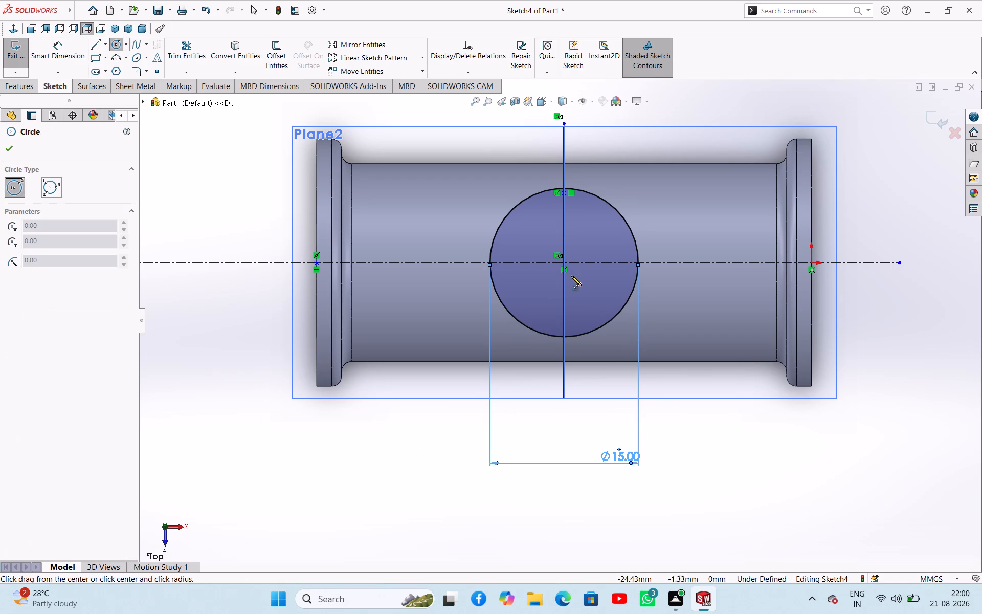
right_click_drag(197, 432, 207, 421)
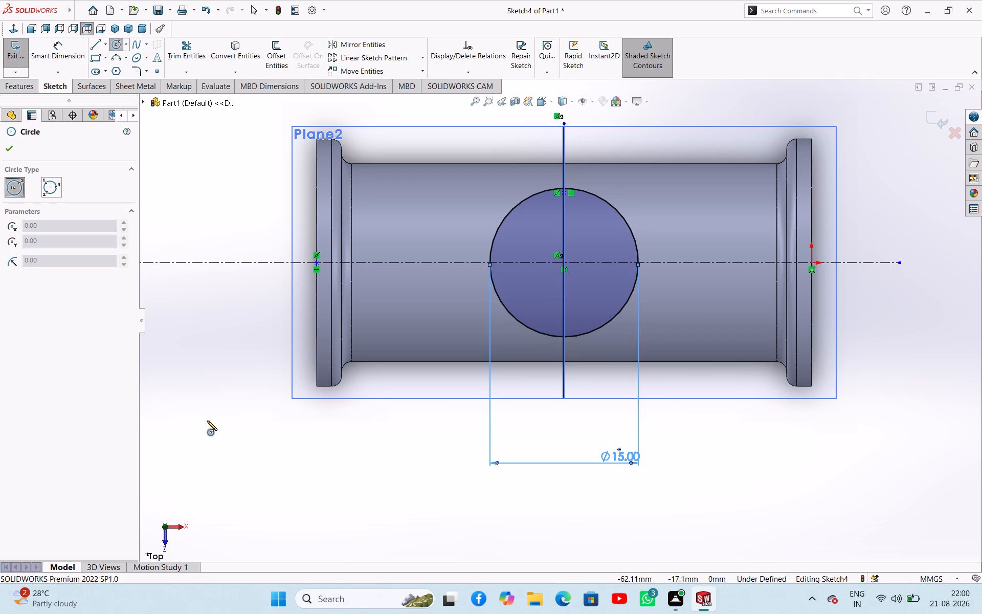
right_click_drag(207, 421, 253, 433)
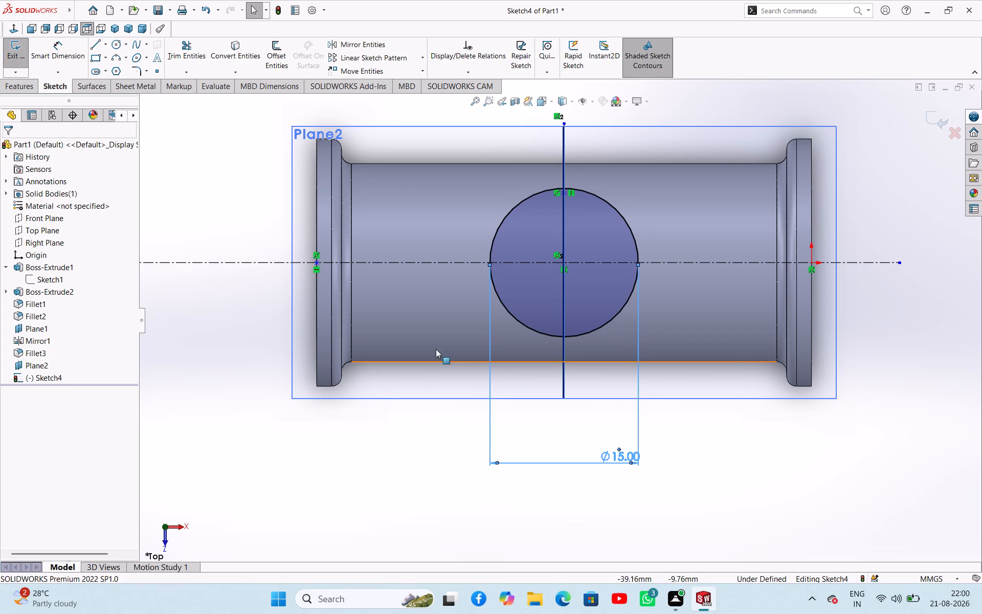
right_click_drag(180, 413, 228, 438)
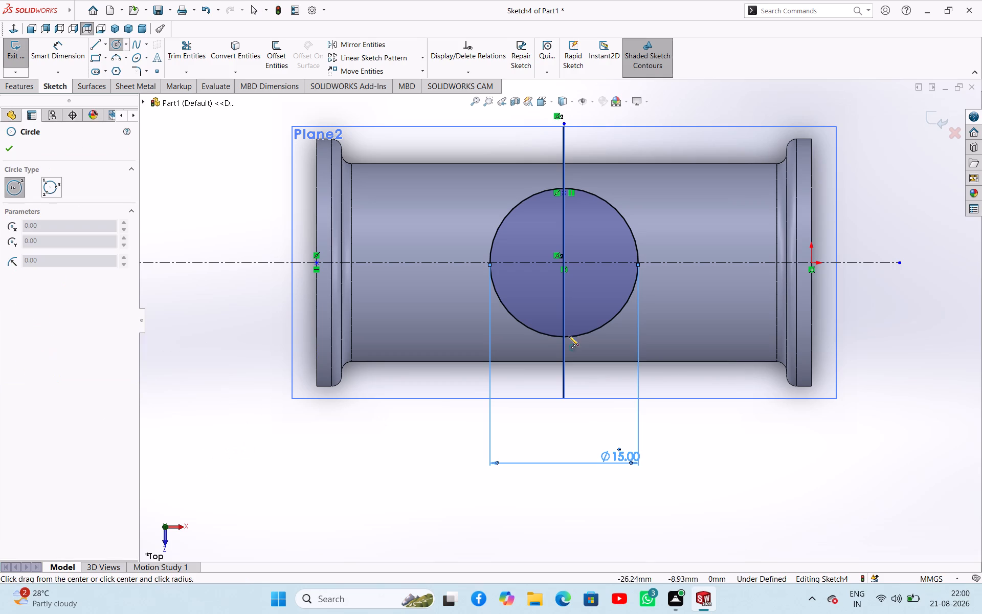
left_click(563, 263)
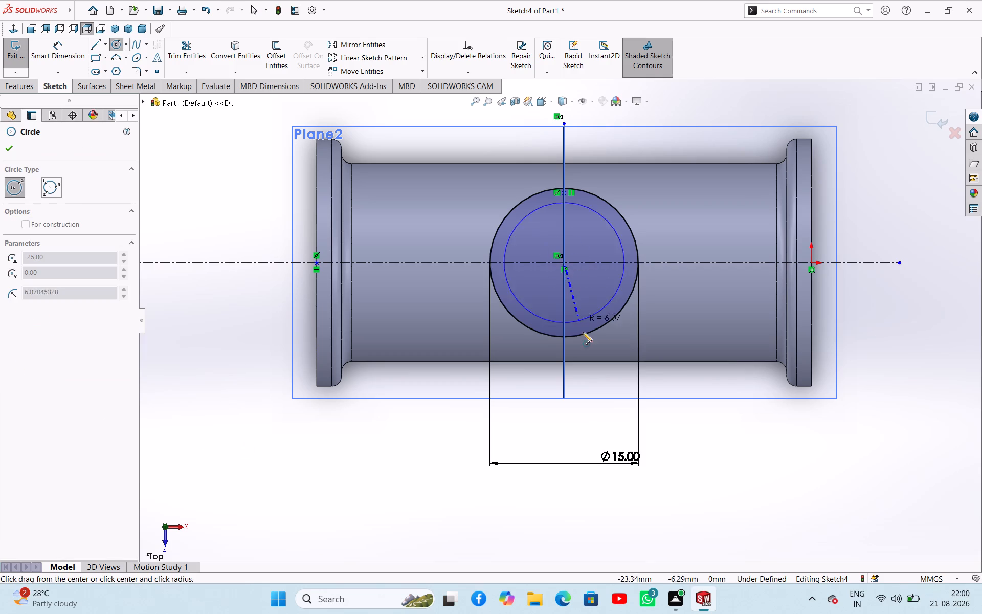
left_click(590, 347)
Dimension the outer circle's diameter as 20 mm, with the dimension placed below the tube, and exit the sketch.
right_click(301, 486)
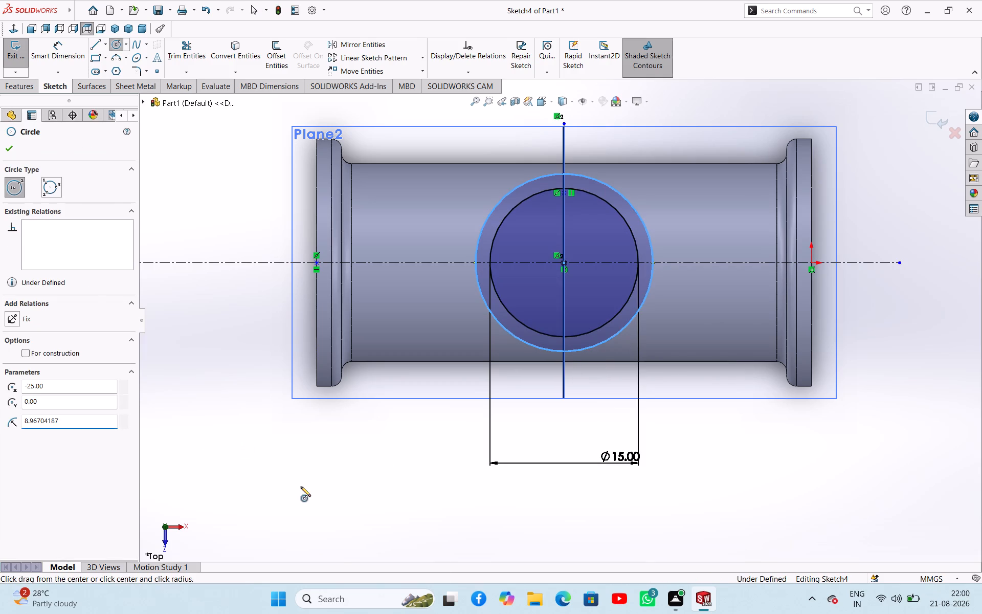
left_click(321, 493)
right_click_drag(334, 518, 358, 444)
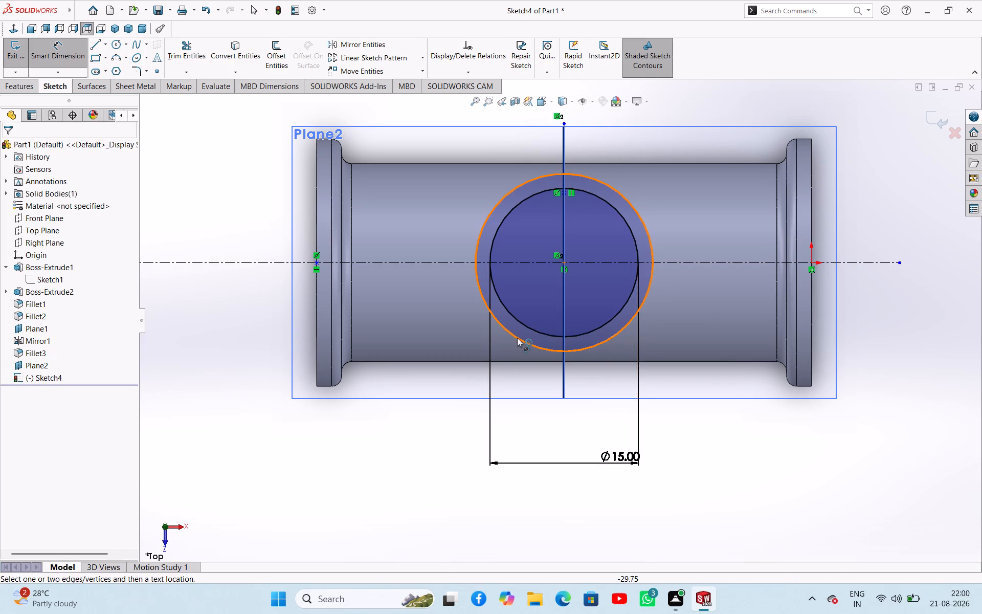
left_click(517, 338)
left_click(384, 461)
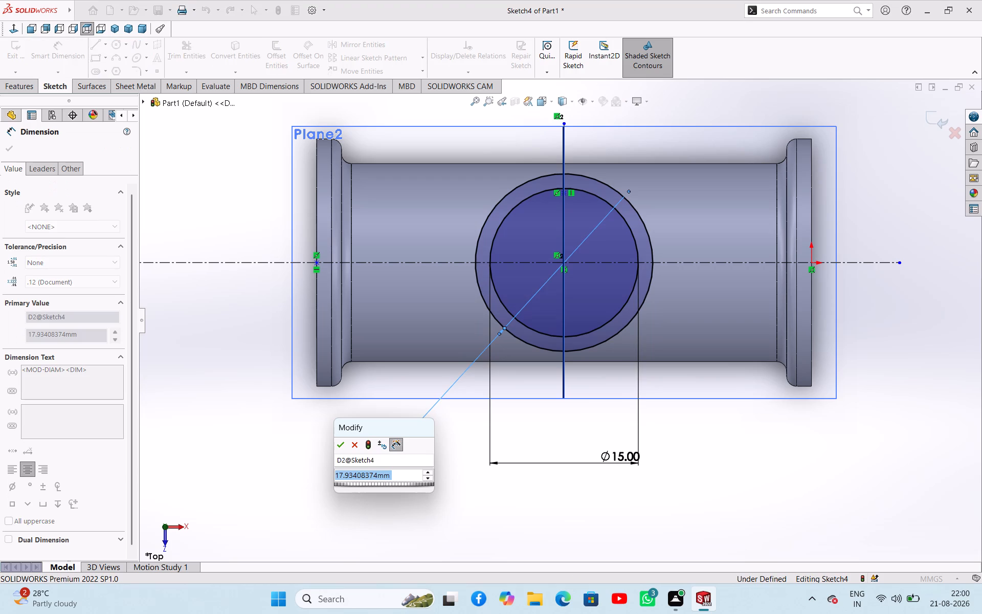
type("20")
key("Return")
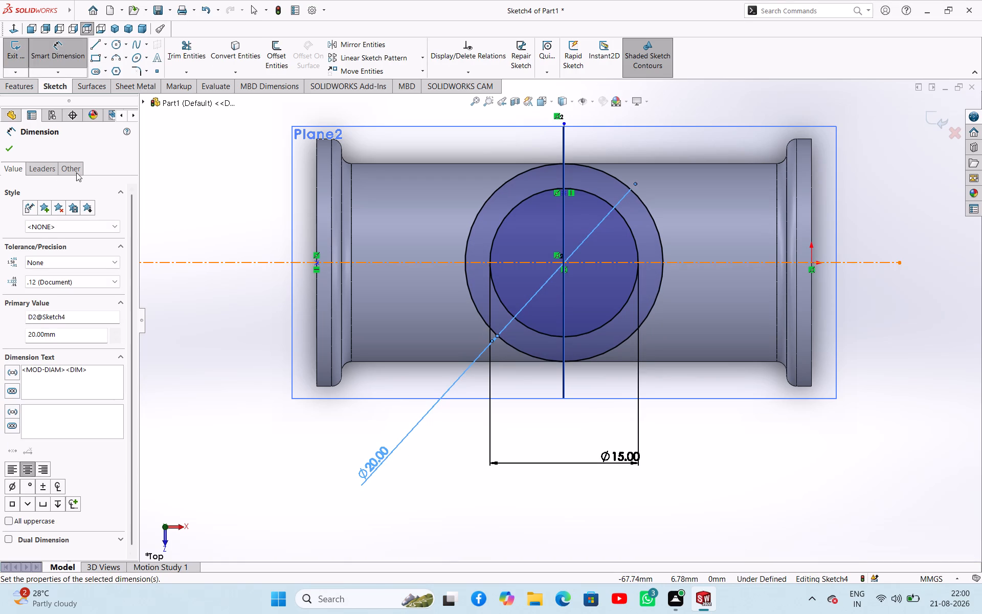
left_click(11, 146)
left_click(10, 55)
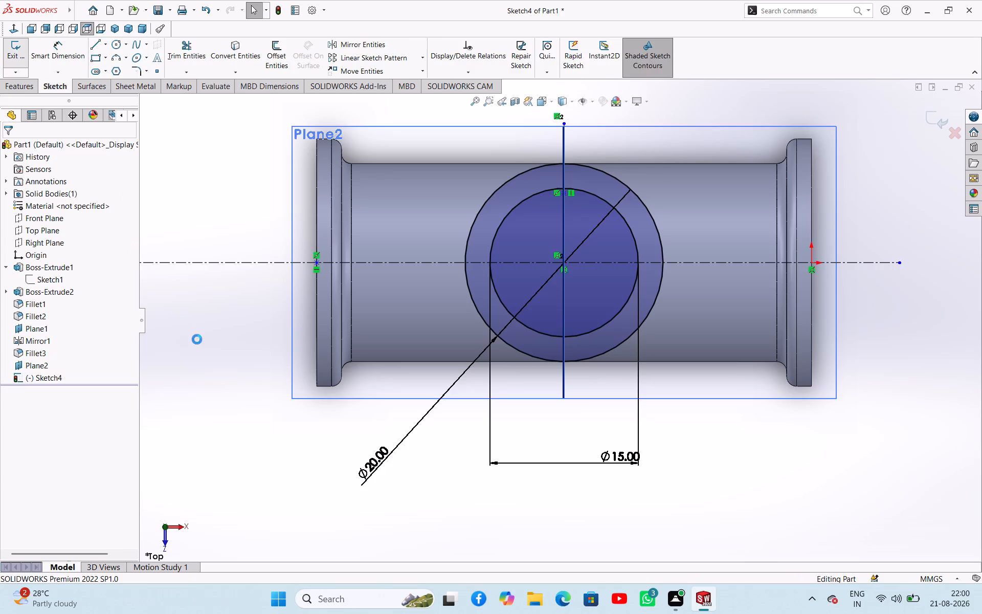
Extrude the ring between the two circles as a merged boss, Up To Surface, ending at the tube's outer cylindrical face.
middle_click_drag(230, 378, 249, 220)
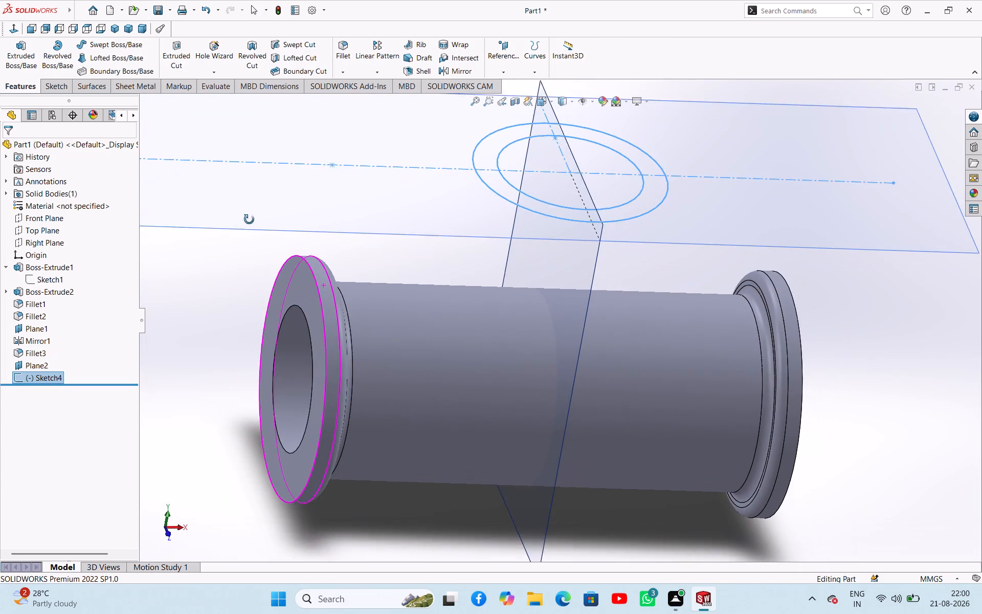
middle_click_drag(249, 220, 251, 211)
left_click(18, 50)
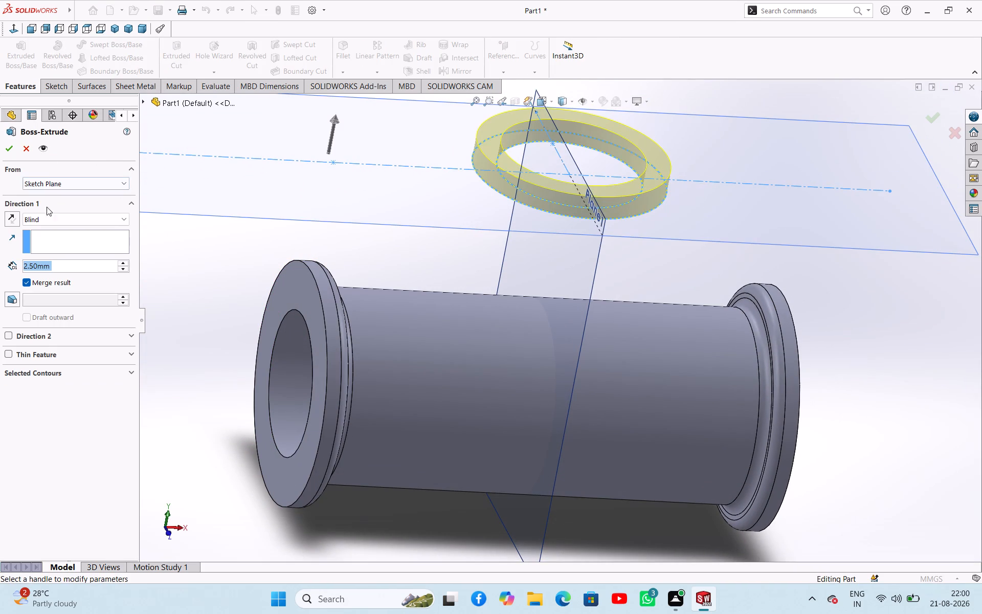
left_click(55, 221)
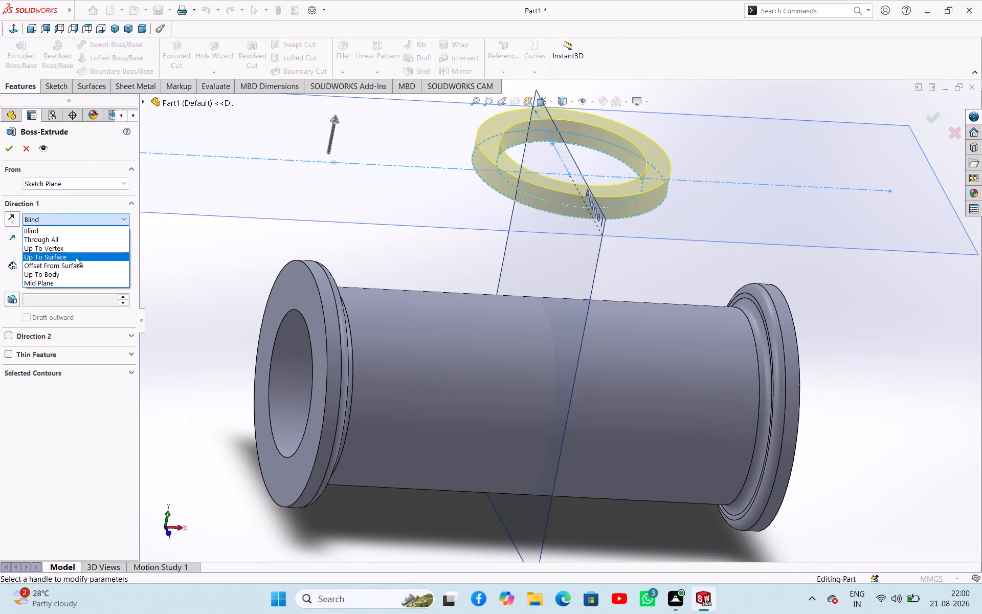
left_click(75, 257)
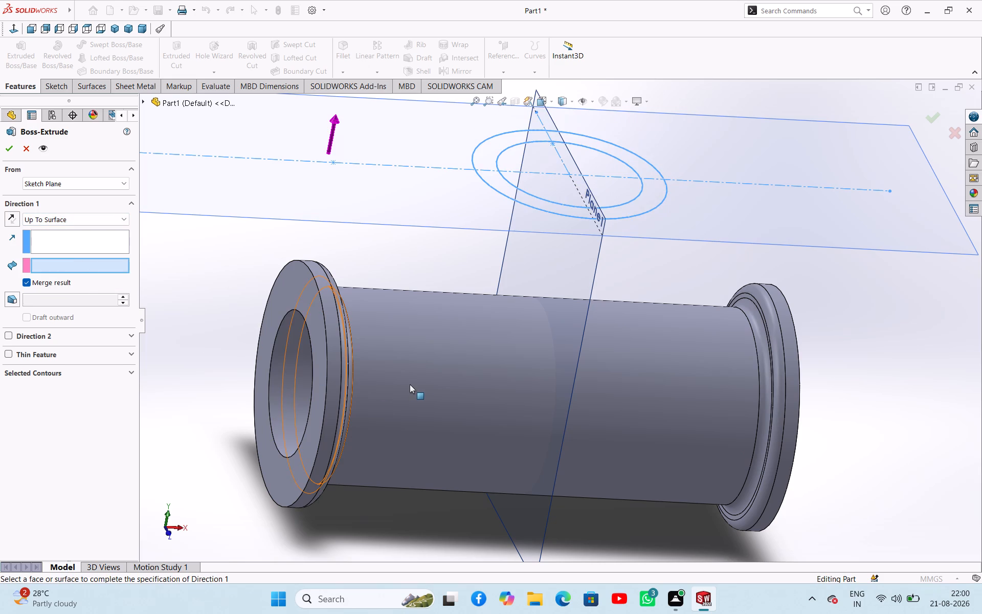
left_click(422, 378)
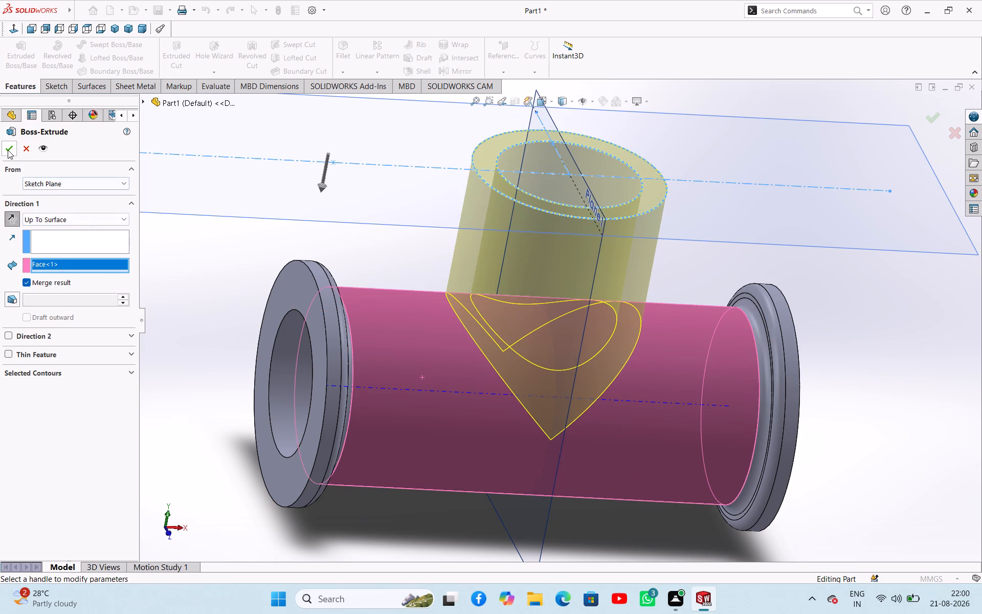
left_click(8, 150)
Examine the branch pipe from several angles, checking its bore where it meets the main tube.
left_click(219, 299)
middle_click_drag(208, 292, 218, 294)
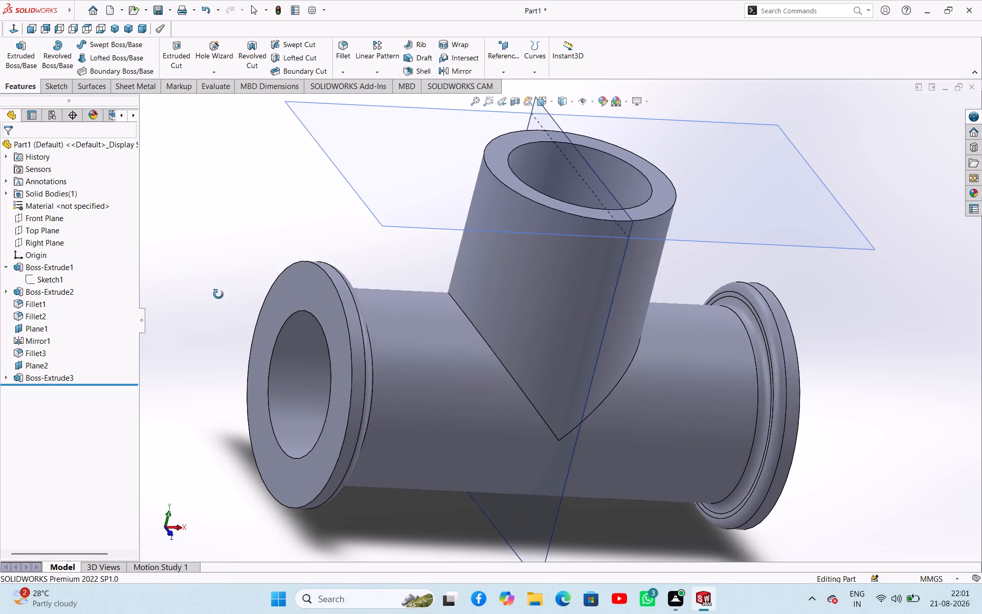
middle_click_drag(218, 294, 202, 426)
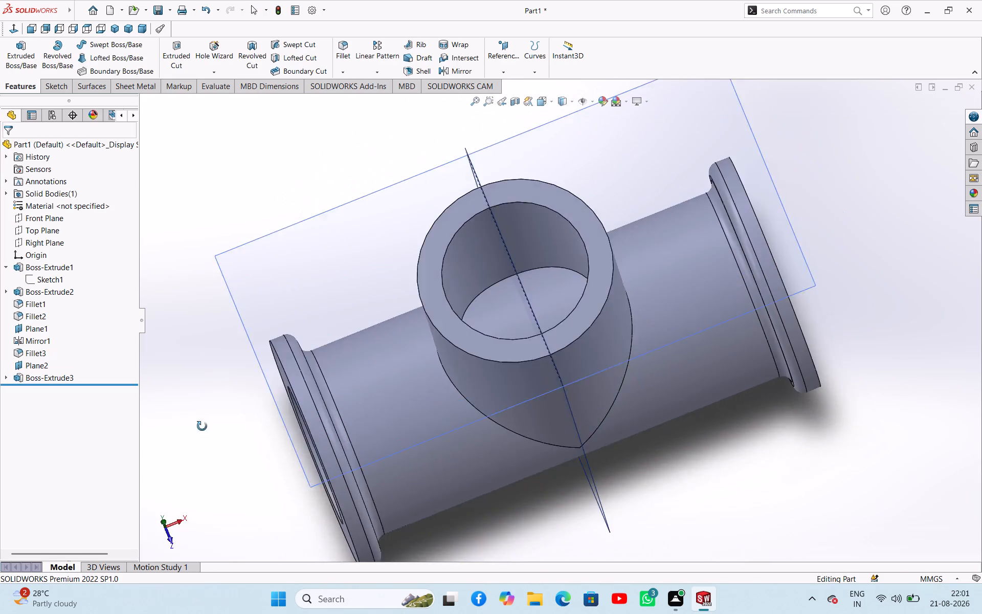
middle_click_drag(202, 426, 197, 459)
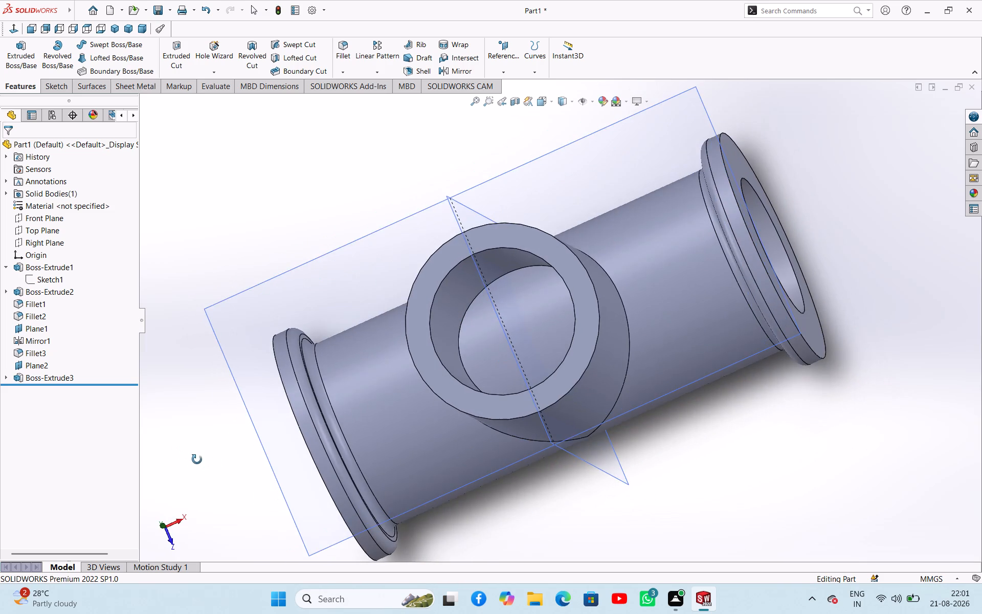
middle_click_drag(197, 459, 230, 443)
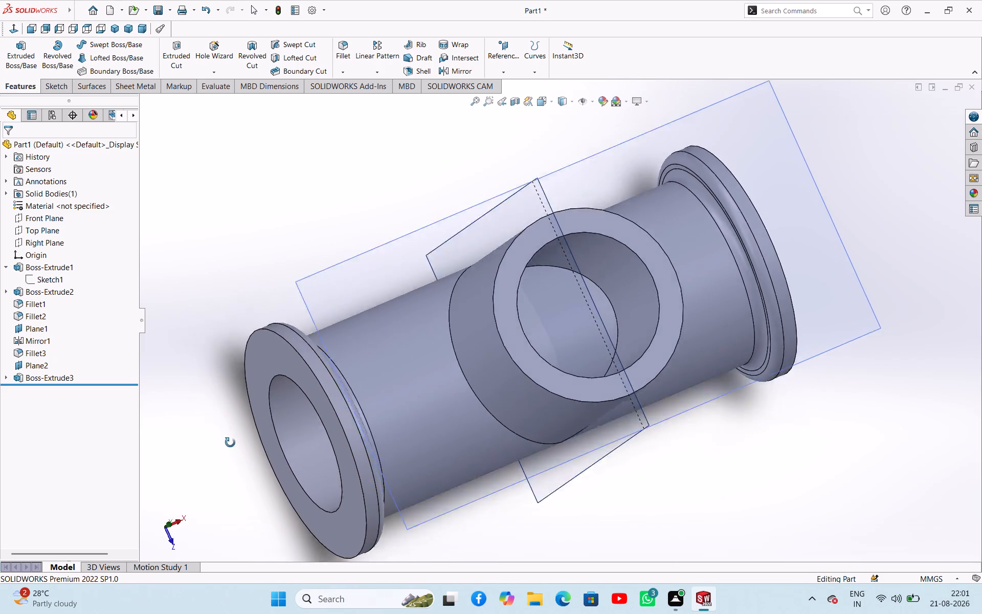
middle_click_drag(230, 443, 205, 427)
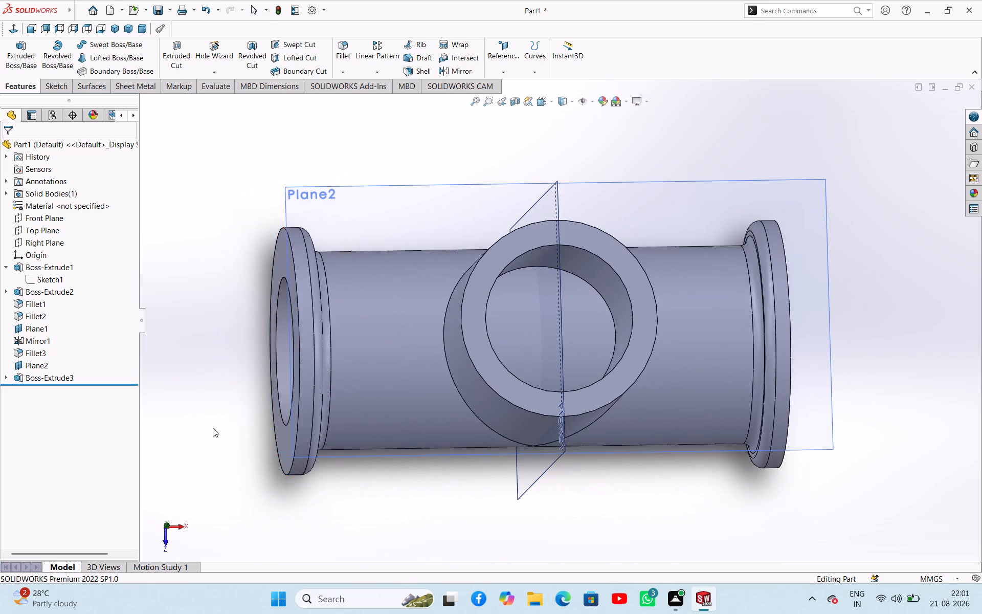
left_click(522, 341)
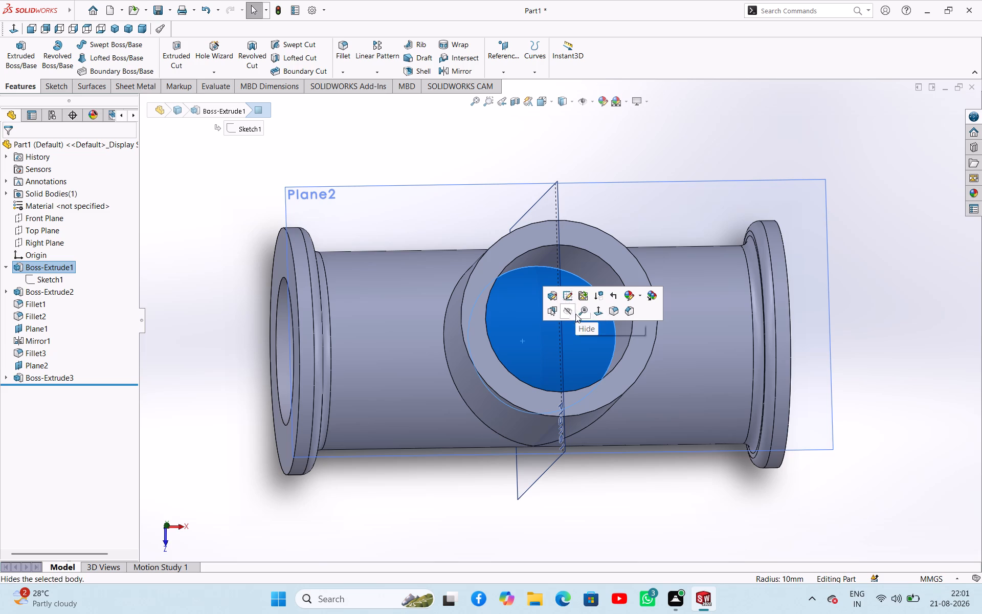
left_click(233, 451)
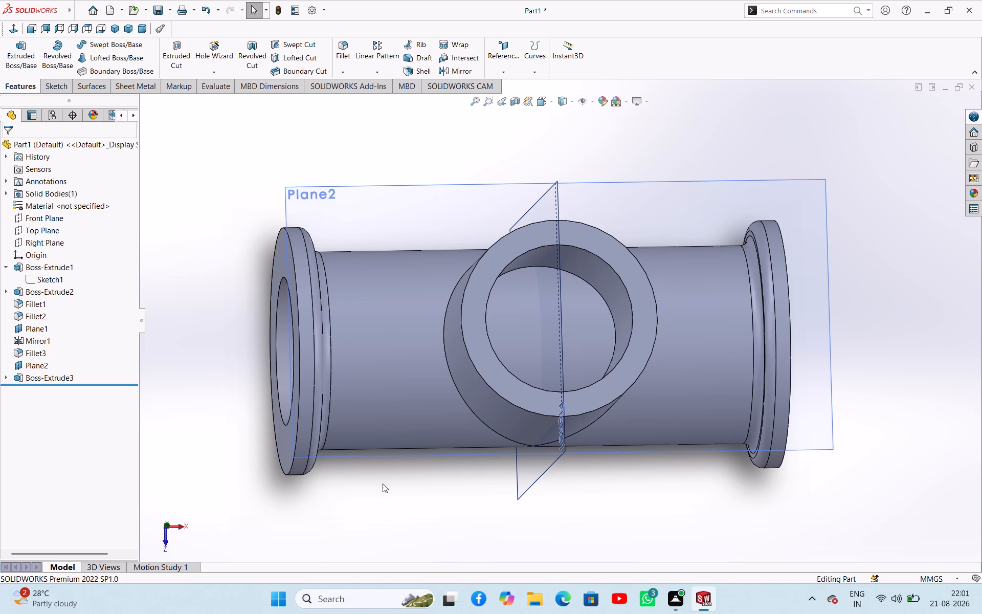
middle_click_drag(383, 484, 358, 508)
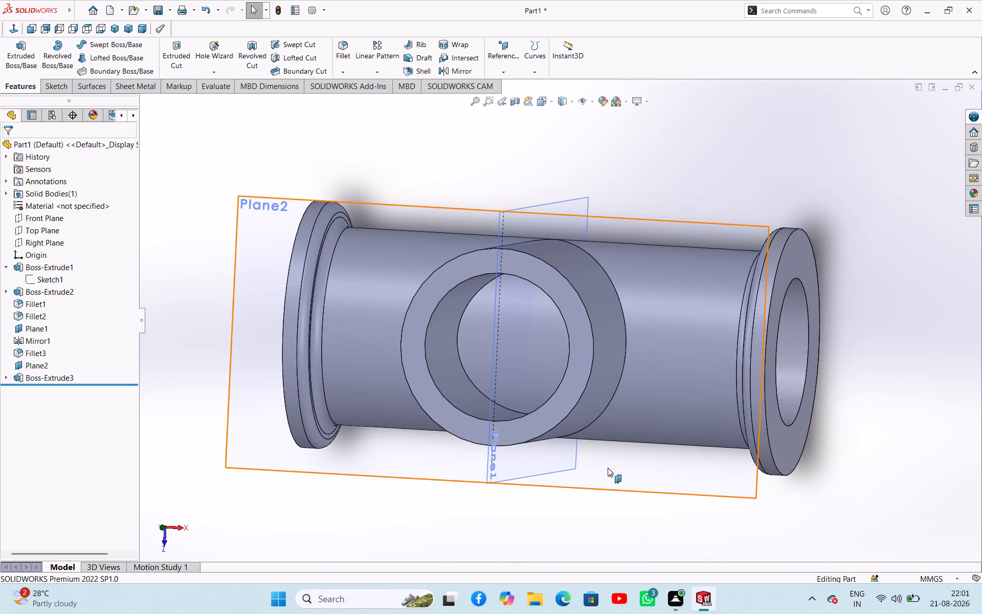
left_click(637, 491)
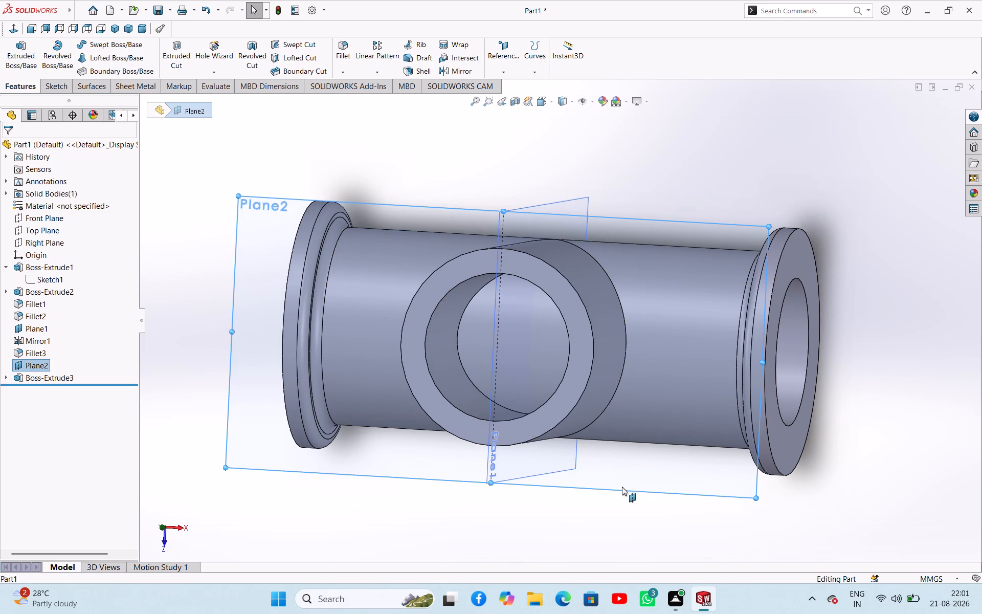
left_click(342, 525)
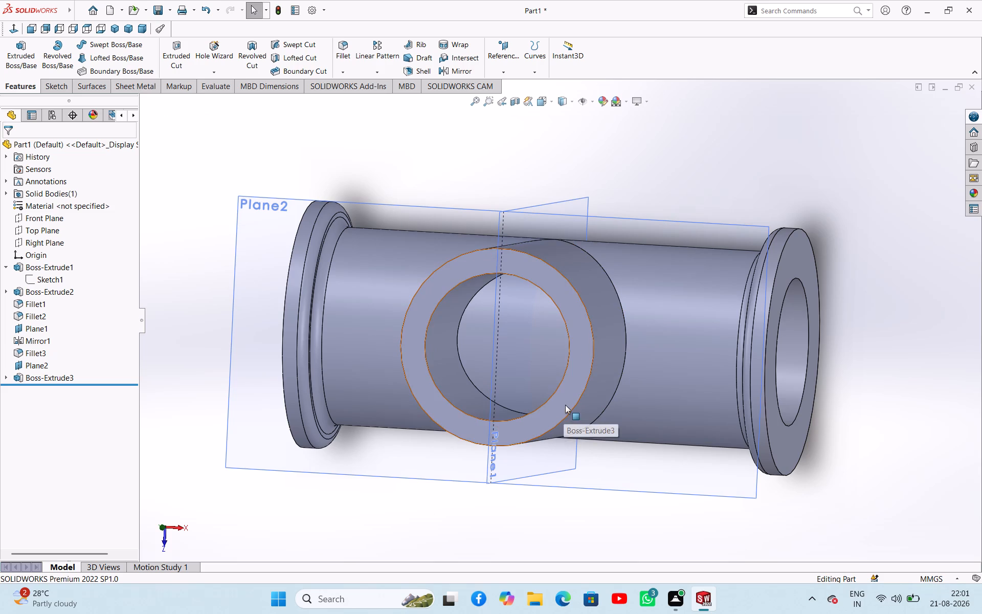
Sketch on the branch's annular end face, converting its inner circular edge into a sketch circle, and exit the sketch.
left_click(565, 405)
left_click(609, 376)
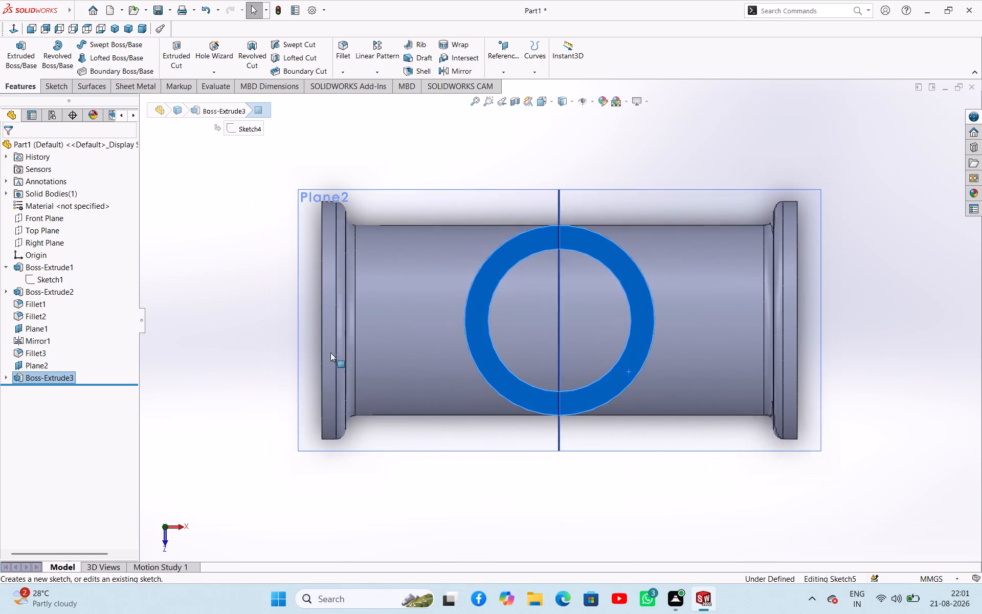
left_click(249, 331)
left_click(225, 57)
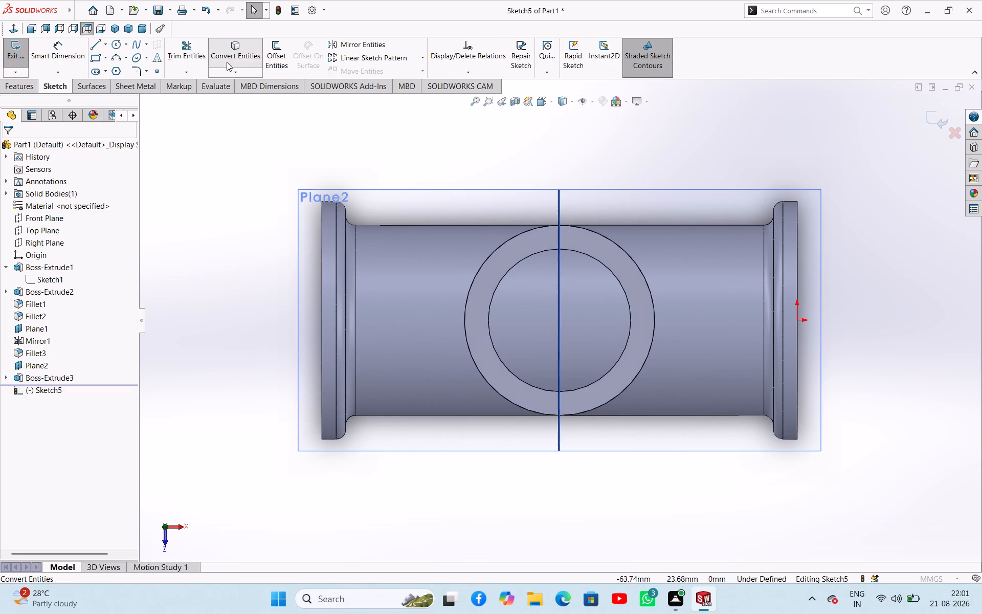
left_click(507, 274)
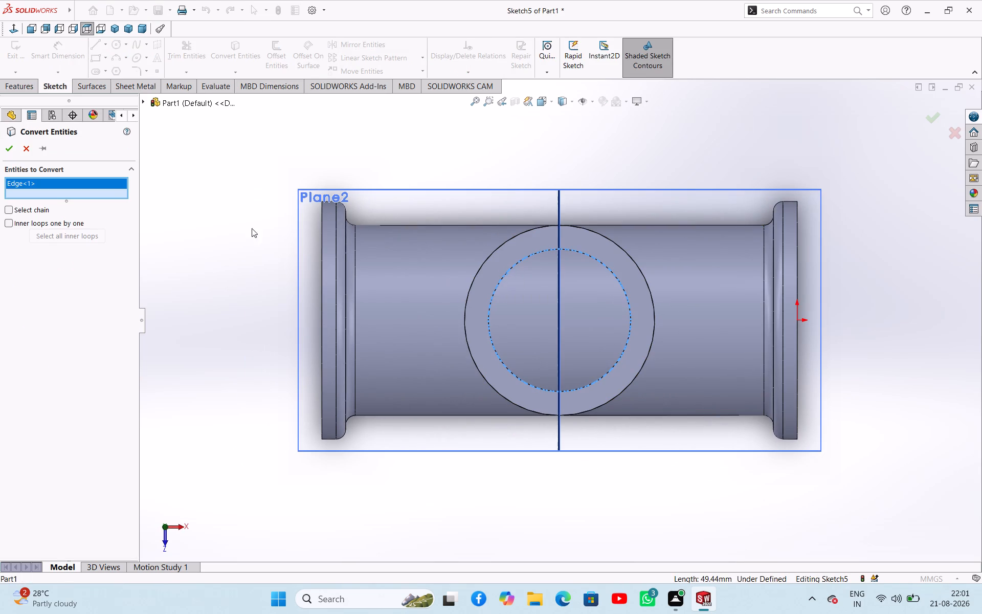
left_click(8, 150)
middle_click_drag(235, 312, 236, 287)
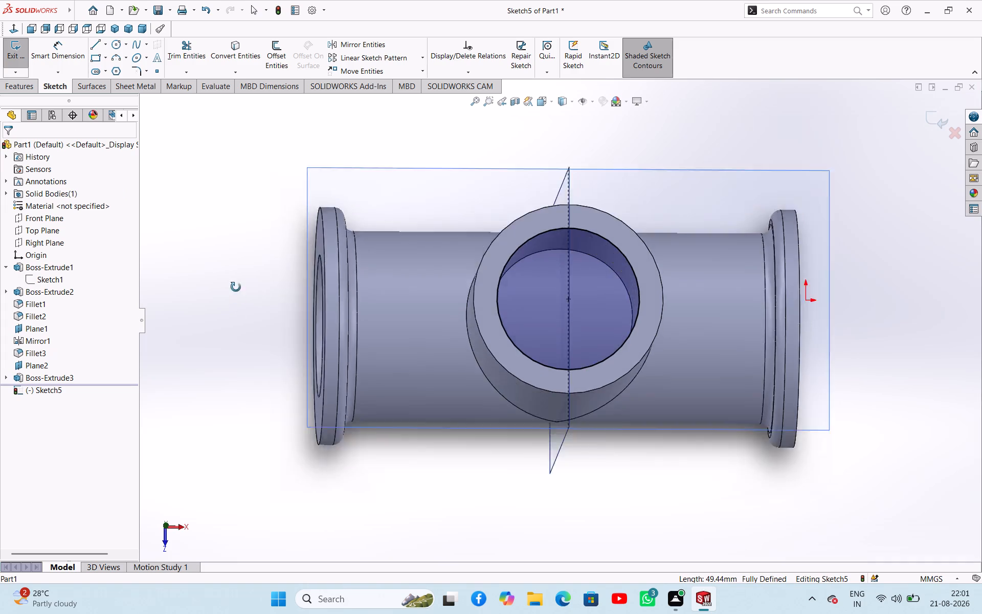
middle_click_drag(236, 287, 235, 210)
left_click(16, 52)
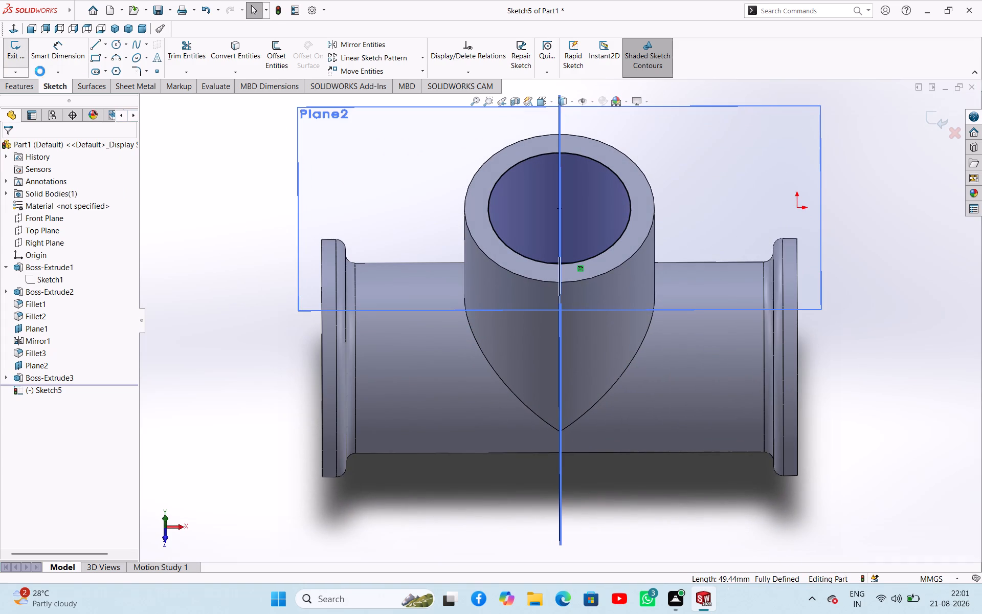
Cut the bore circle from the branch's end face into the main tube with a Blind Extruded Cut 22.5 mm deep.
left_click(184, 56)
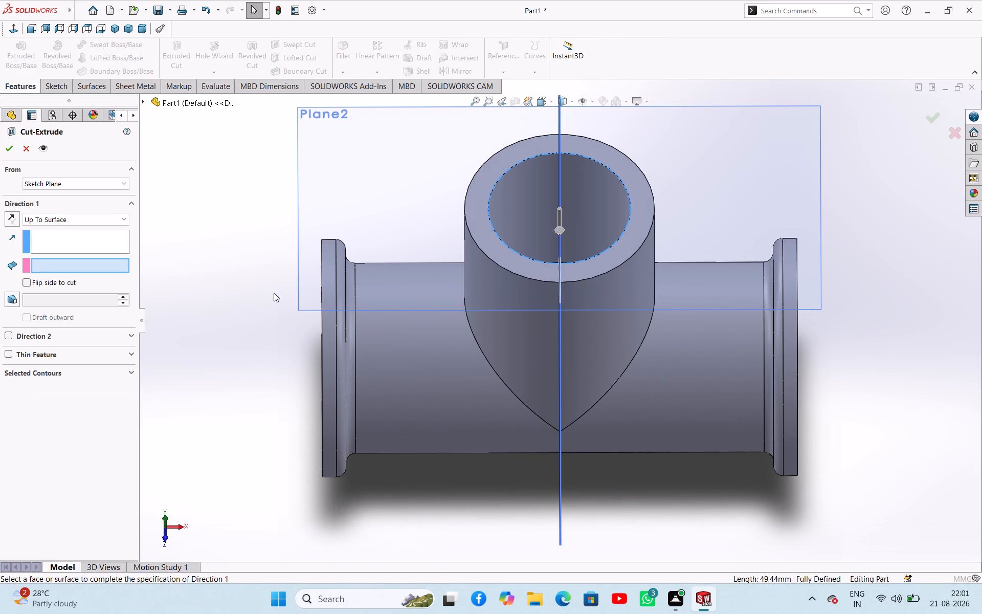
middle_click_drag(274, 292, 307, 327)
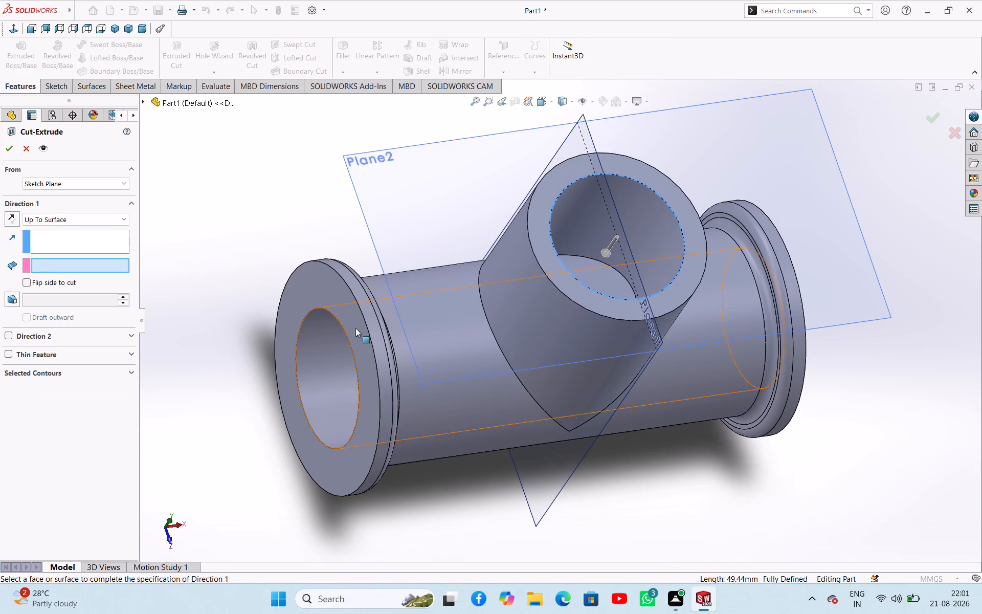
left_click_drag(609, 253, 570, 300)
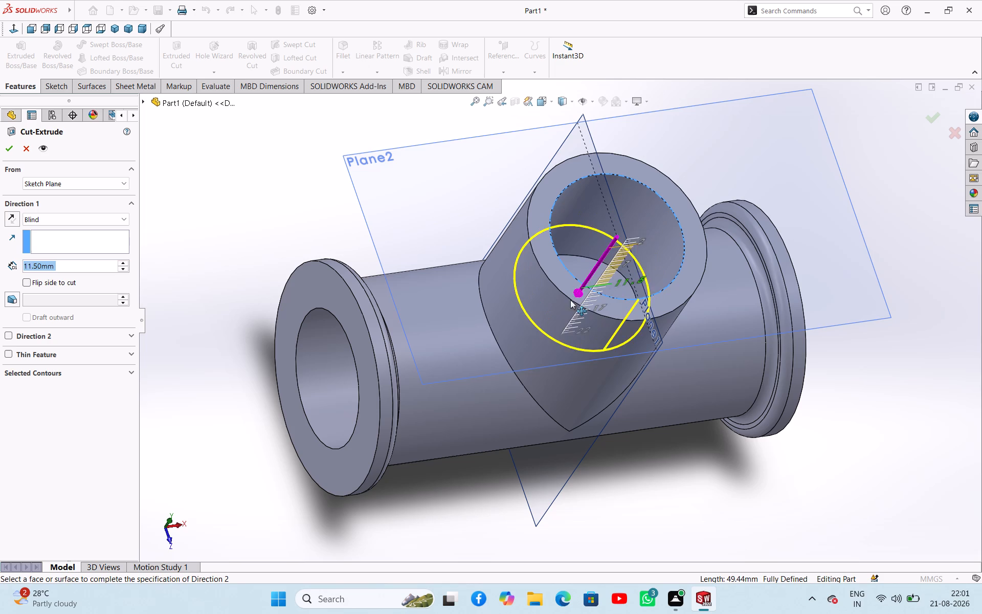
left_click_drag(570, 300, 543, 339)
middle_click_drag(277, 382, 329, 363)
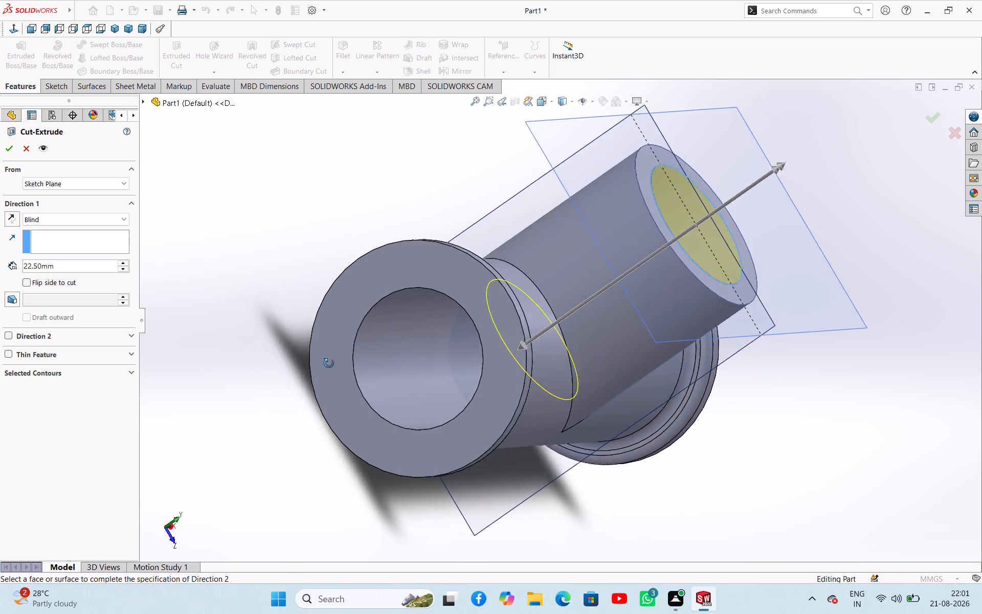
middle_click_drag(329, 363, 364, 352)
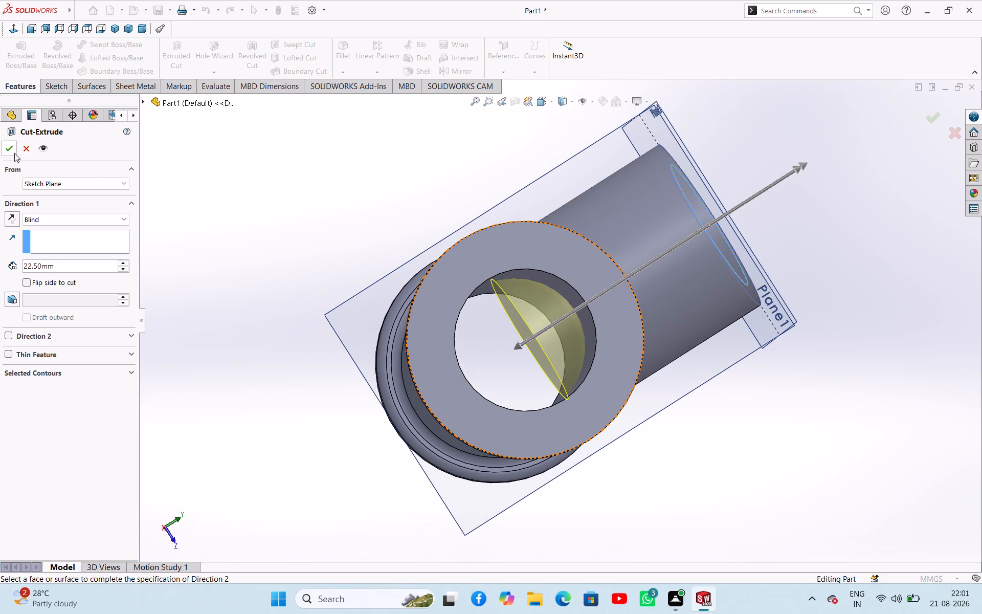
left_click(13, 152)
left_click(309, 227)
Inspect where the branch bore opens into the main tube from several angles and in a temporary section view, starting from the Front Plane.
middle_click_drag(386, 227, 292, 327)
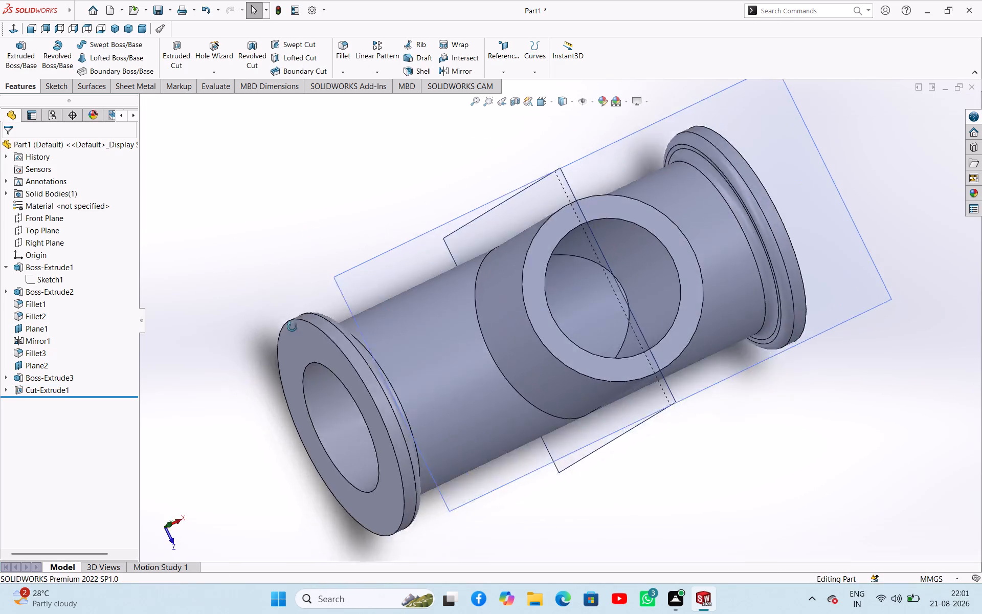
middle_click_drag(292, 327, 438, 260)
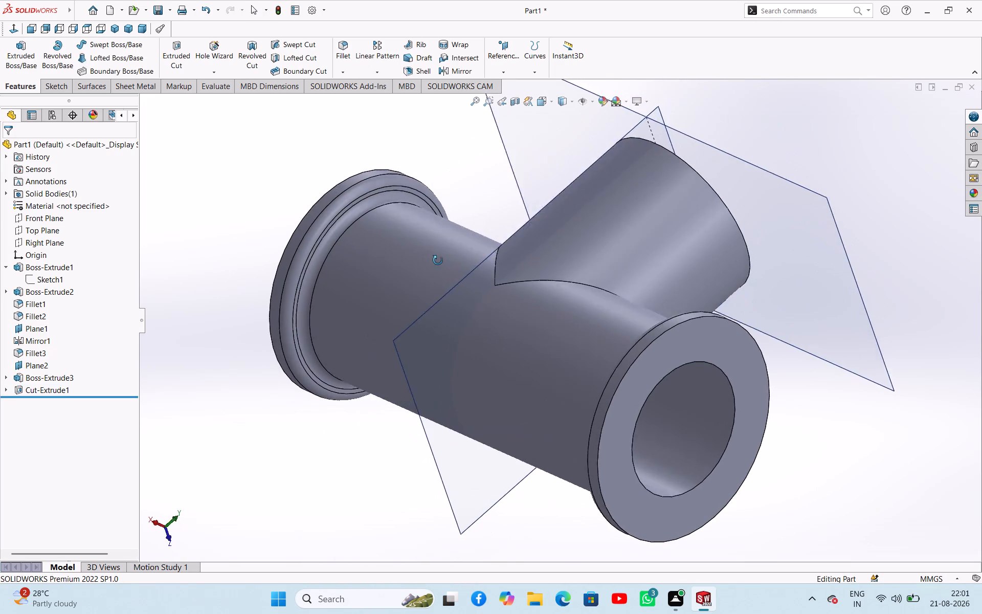
middle_click_drag(438, 260, 300, 251)
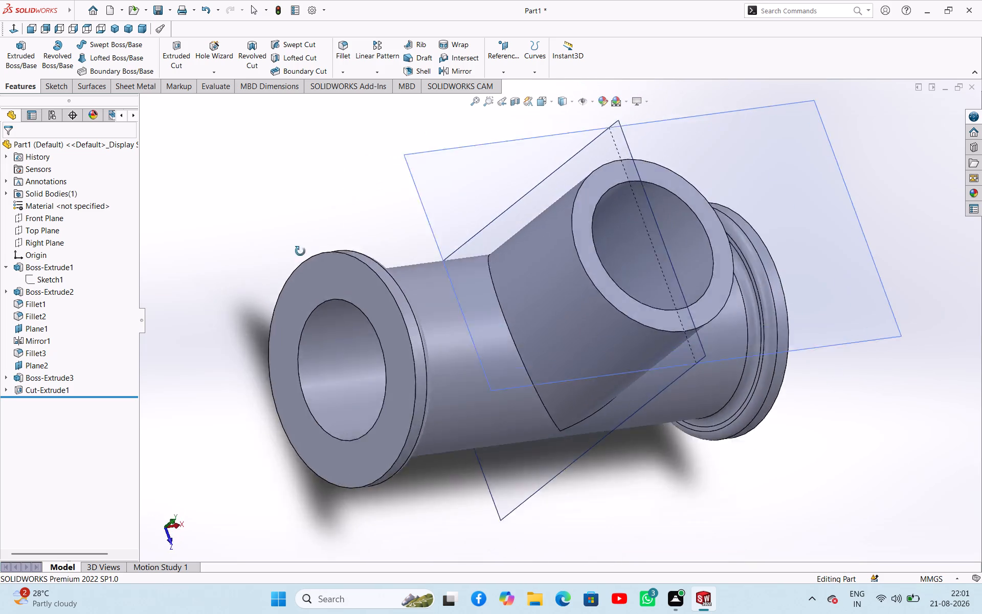
middle_click_drag(300, 251, 145, 349)
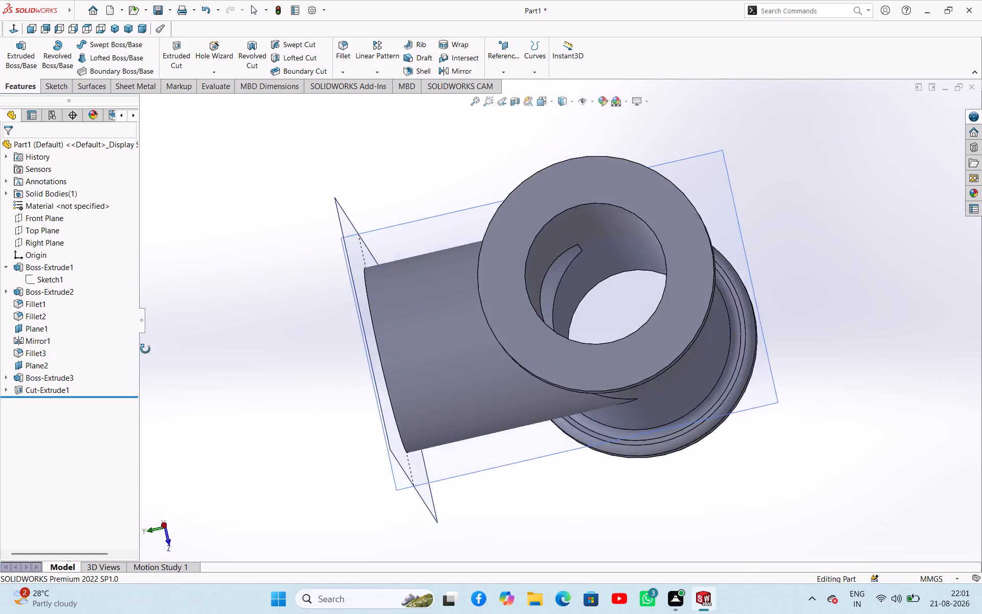
middle_click_drag(145, 349, 131, 390)
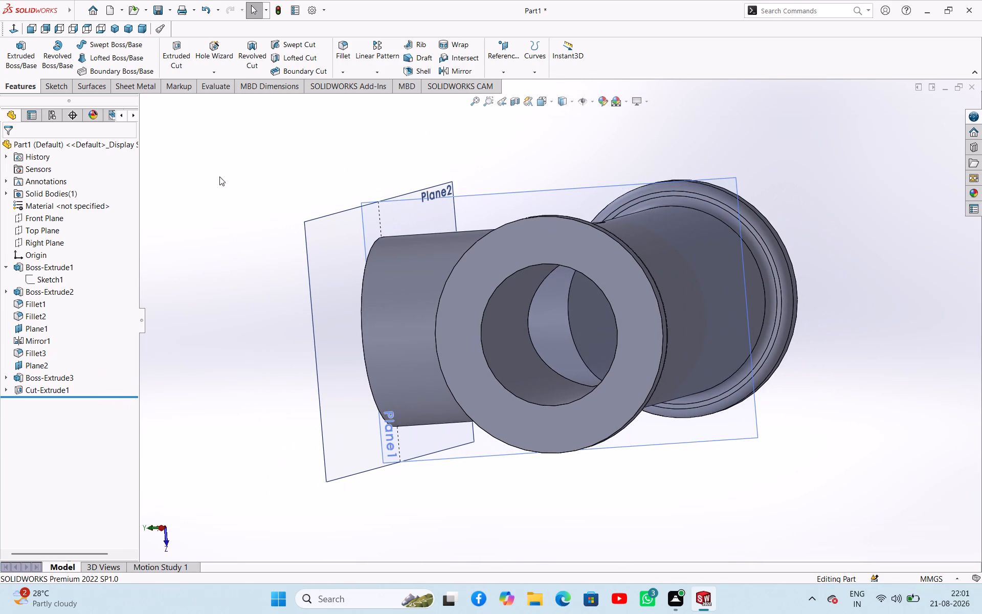
left_click(517, 103)
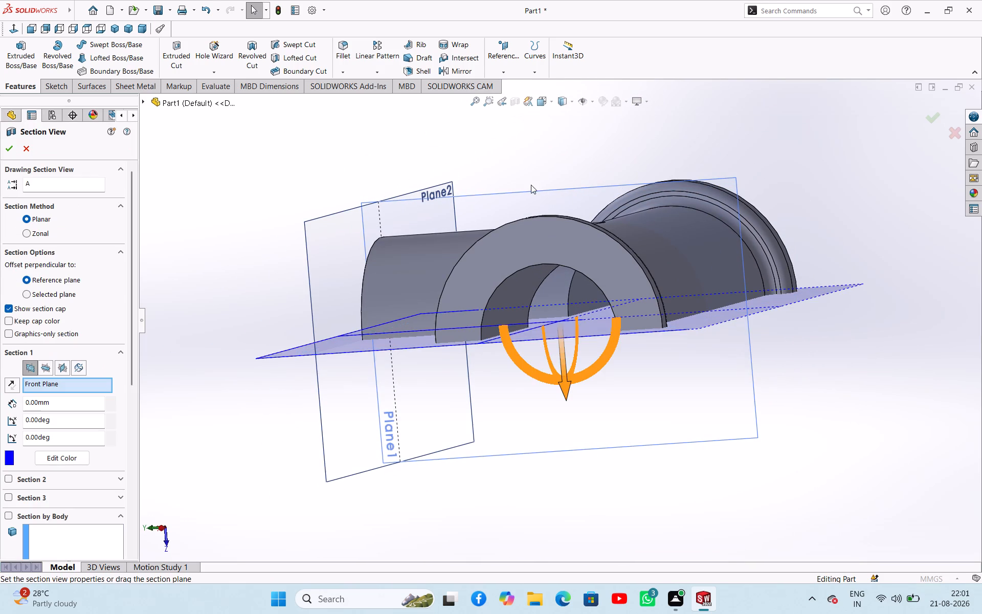
middle_click_drag(415, 242, 456, 44)
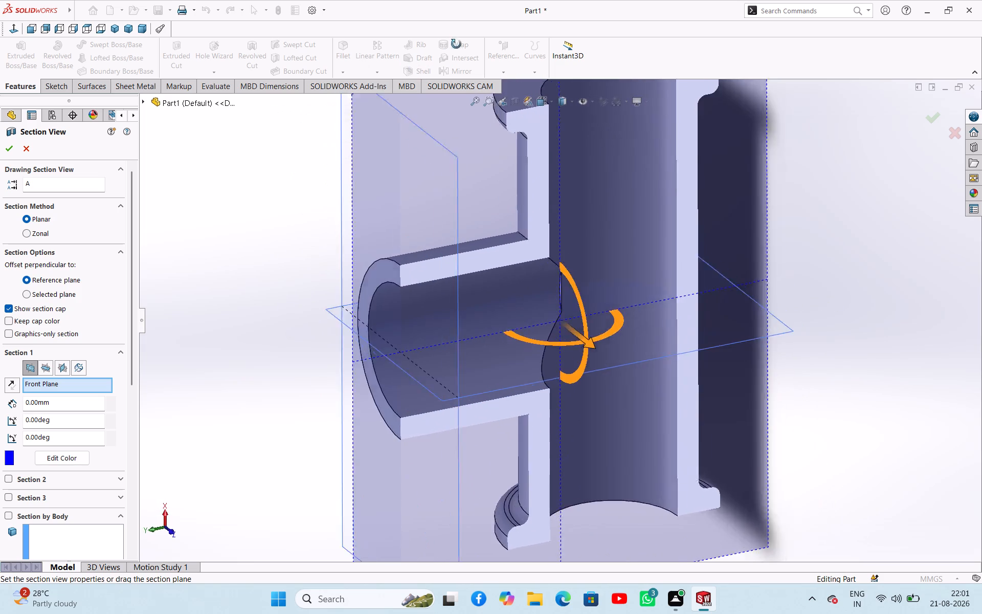
middle_click_drag(456, 44, 432, 0)
scroll(686, 239, "down", 5)
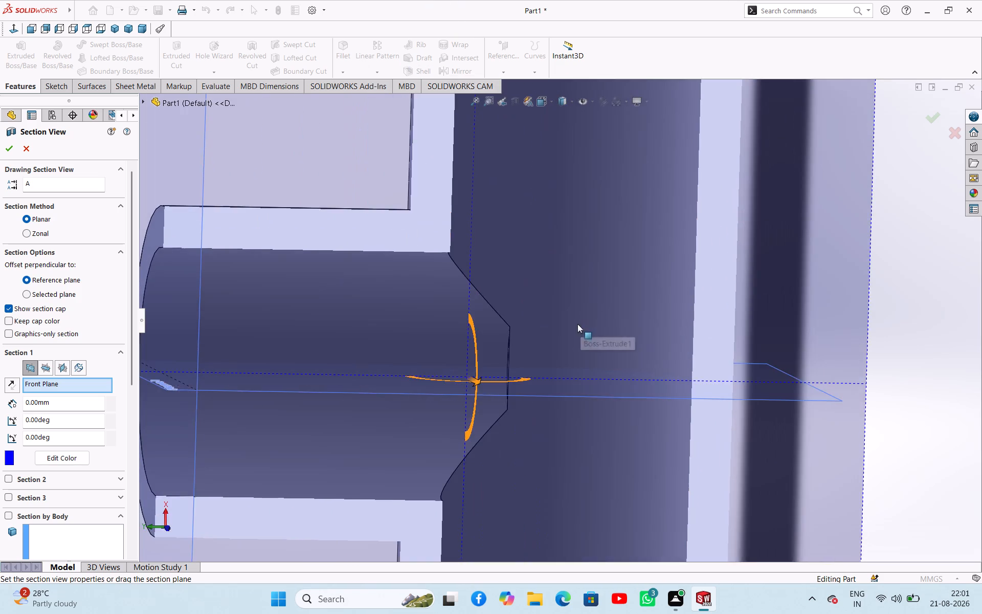
scroll(577, 324, "down", 2)
middle_click_drag(568, 322, 656, 522)
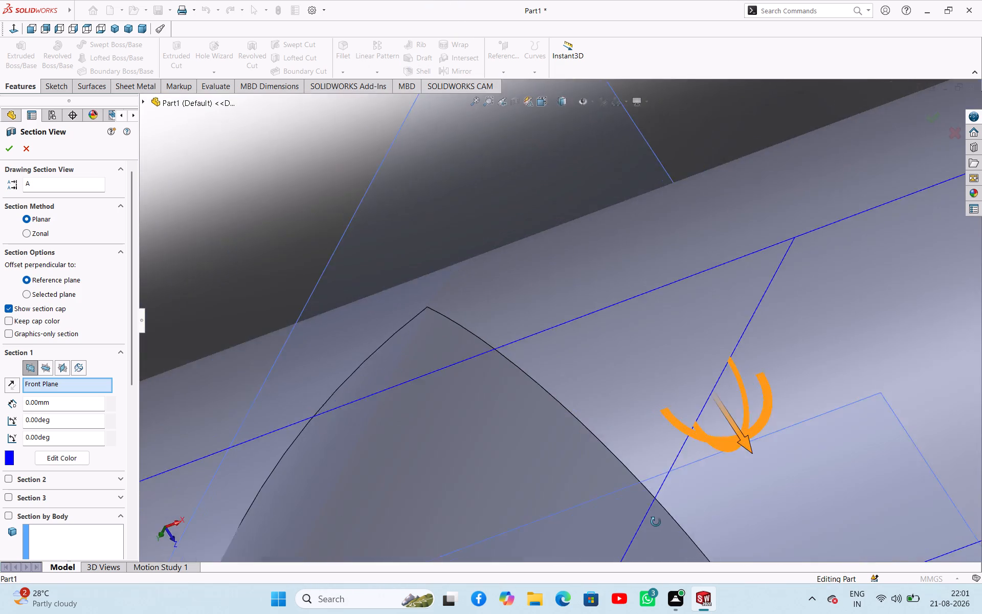
middle_click_drag(656, 522, 678, 423)
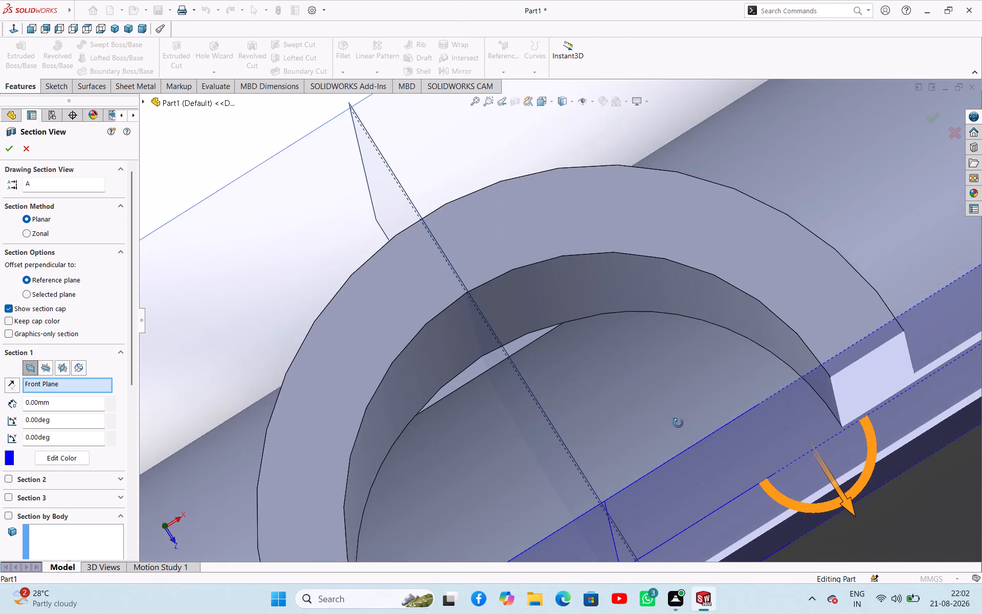
middle_click_drag(678, 423, 682, 426)
left_click(510, 359)
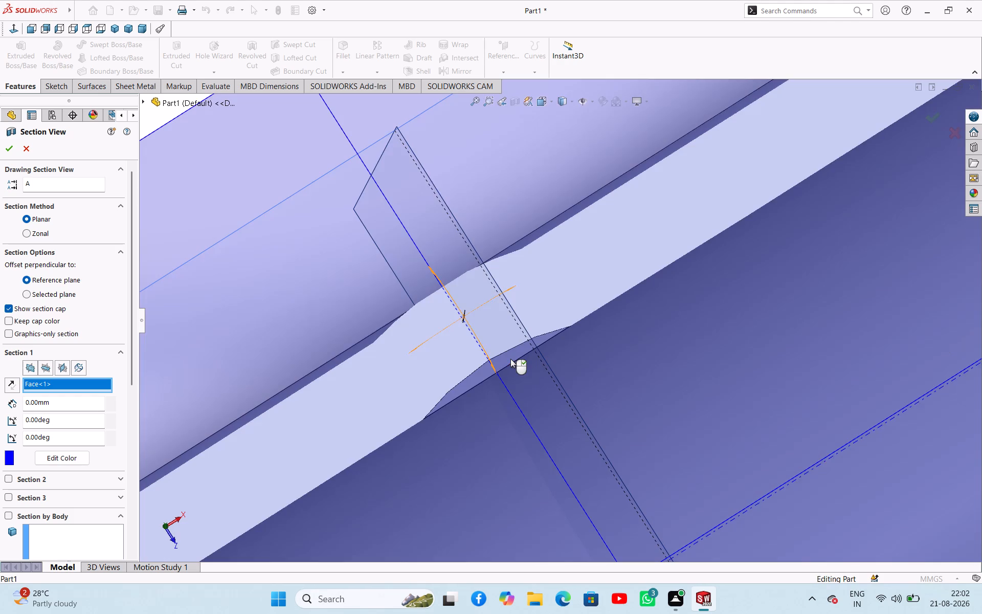
scroll(467, 367, "up", 12)
left_click(362, 332)
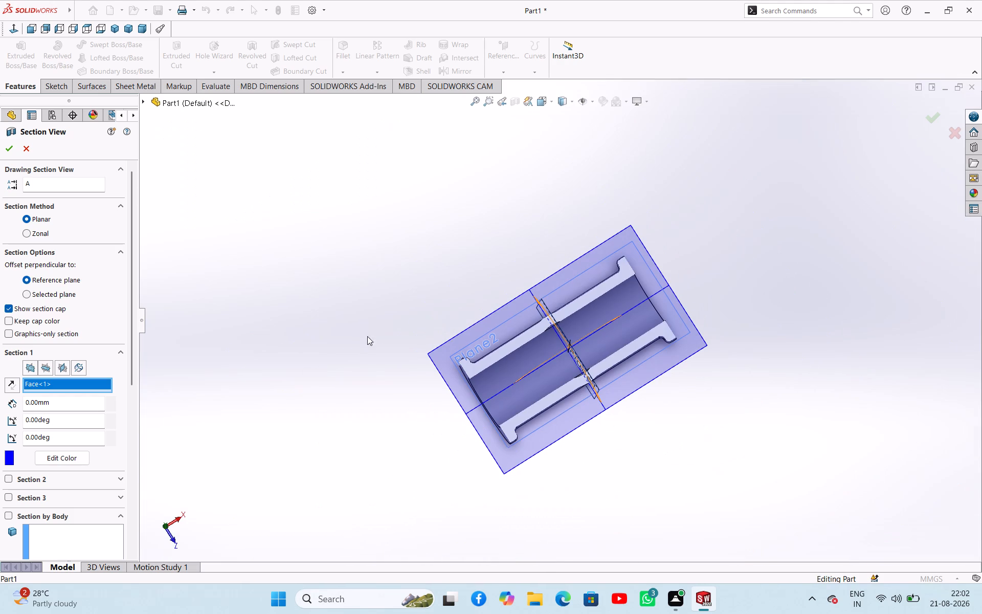
left_click(28, 143)
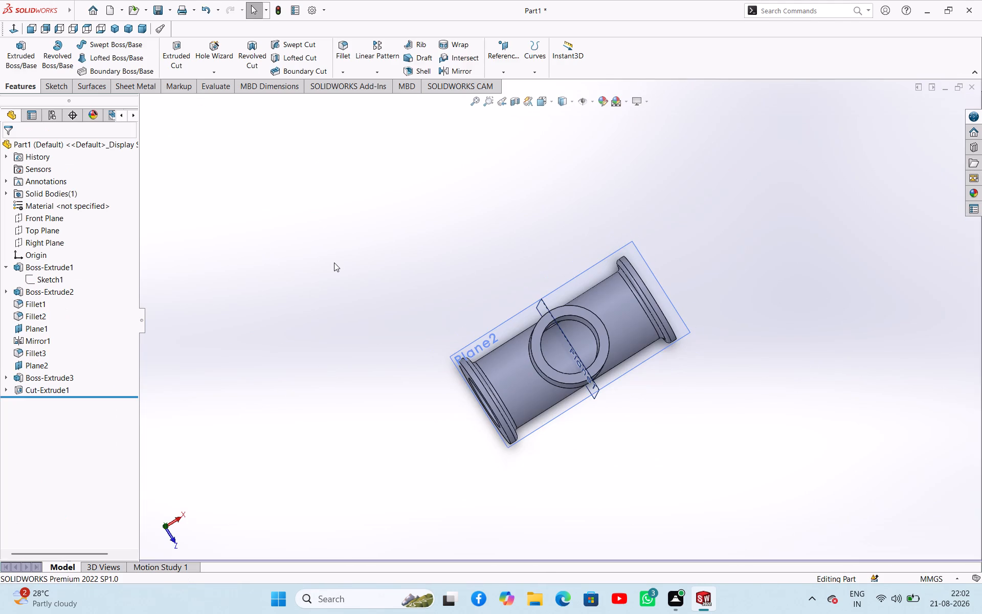
left_click(334, 262)
Reopen the branch cut's sketch for editing and delete its converted bore circle.
middle_click_drag(370, 290, 376, 277)
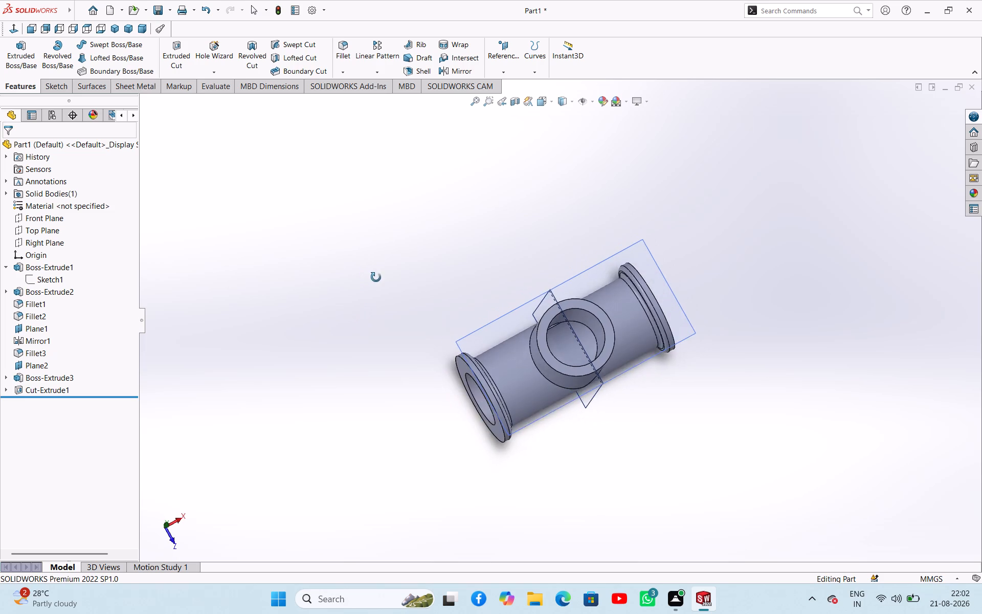
middle_click_drag(376, 277, 362, 281)
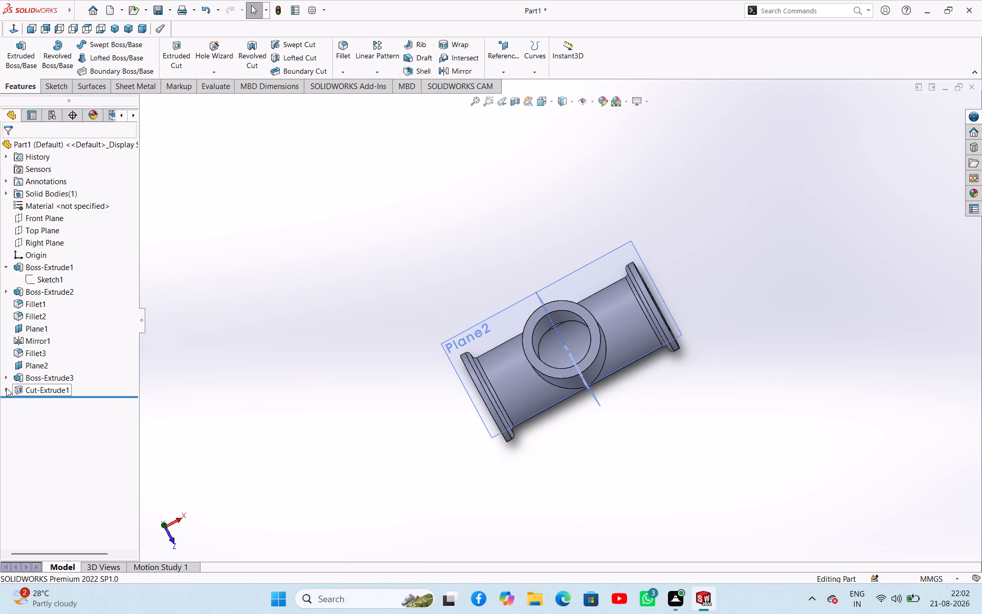
left_click(6, 388)
left_click(34, 398)
left_click(43, 366)
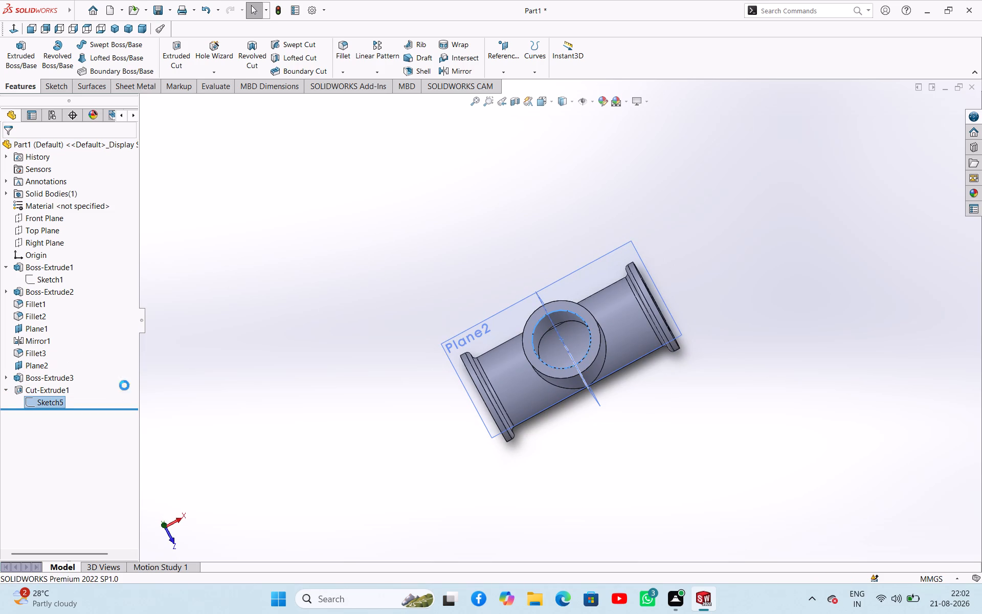
left_click(401, 162)
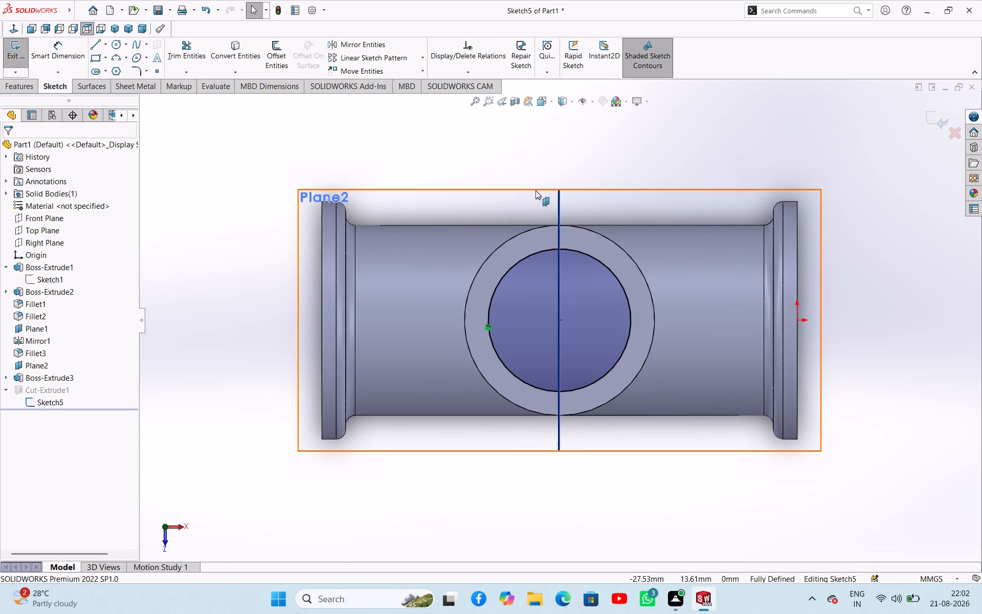
middle_click_drag(536, 185, 680, 159)
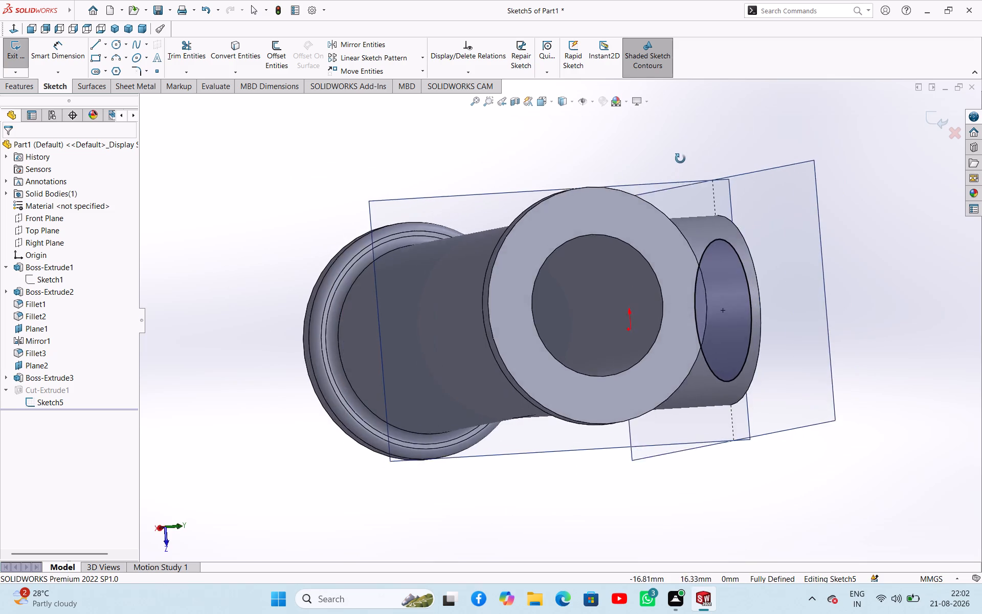
middle_click_drag(680, 159, 536, 162)
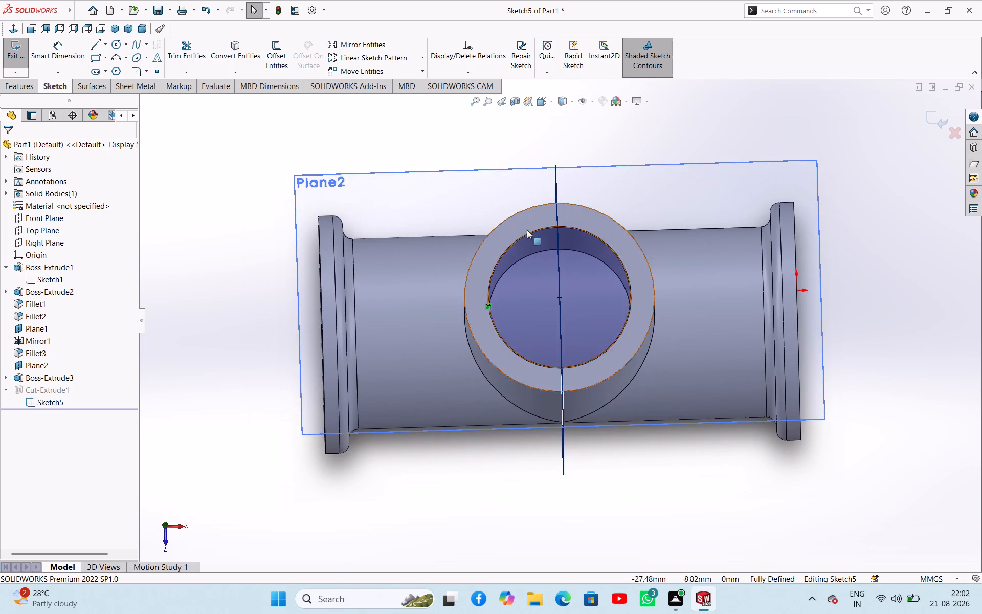
scroll(526, 256, "down", 2)
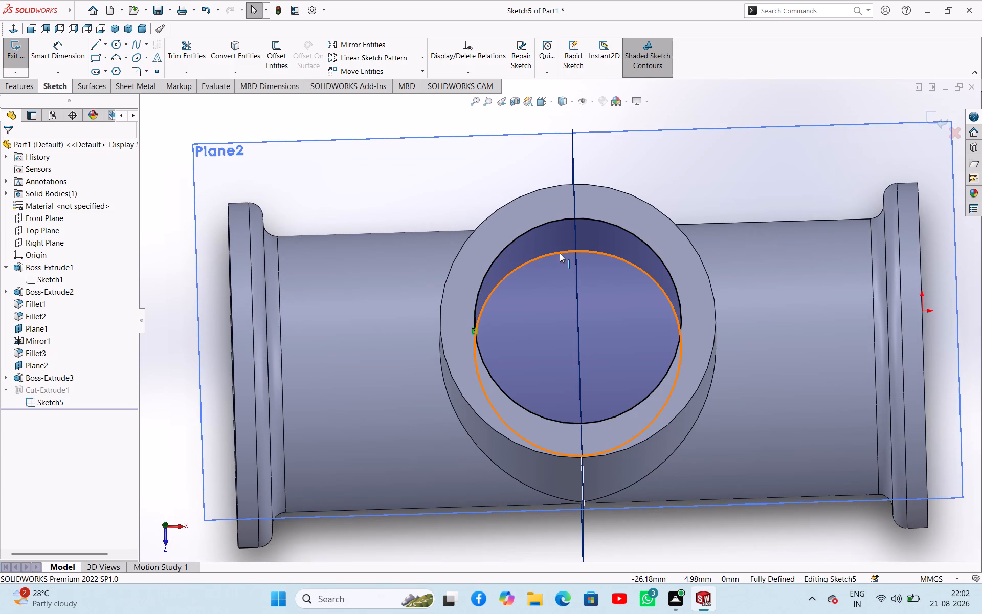
left_click(560, 253)
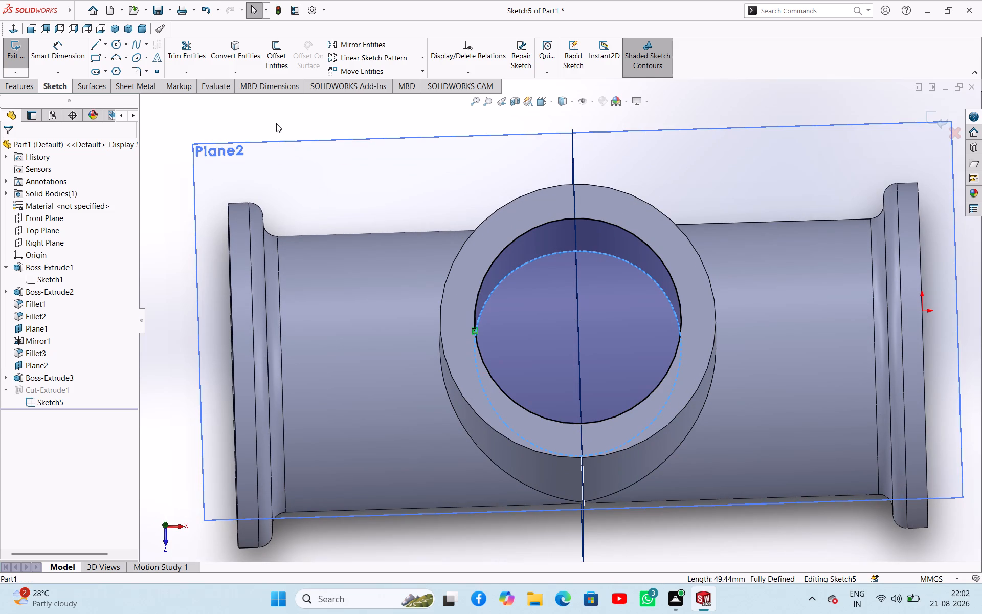
left_click(276, 123)
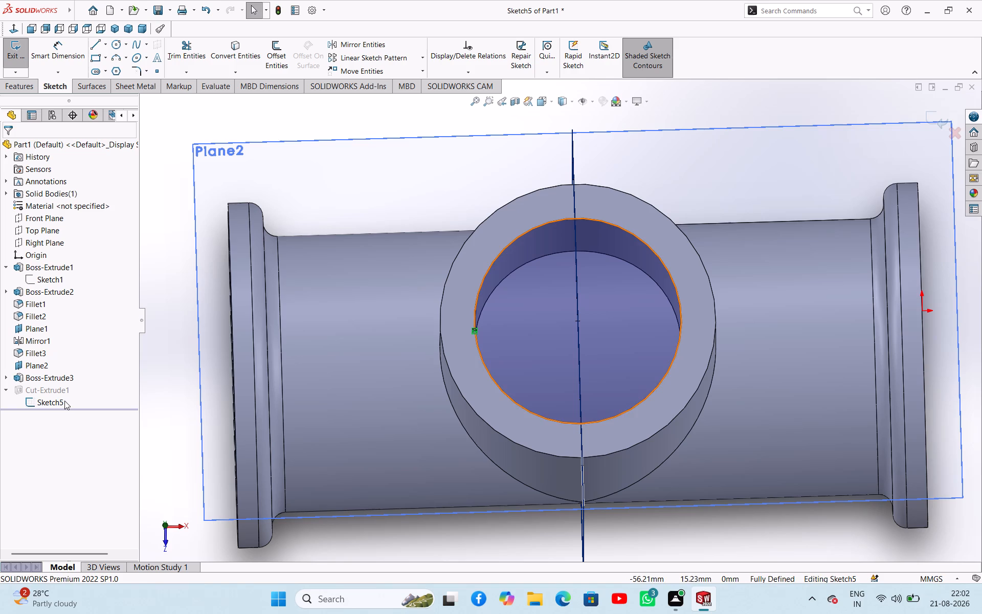
left_click(508, 247)
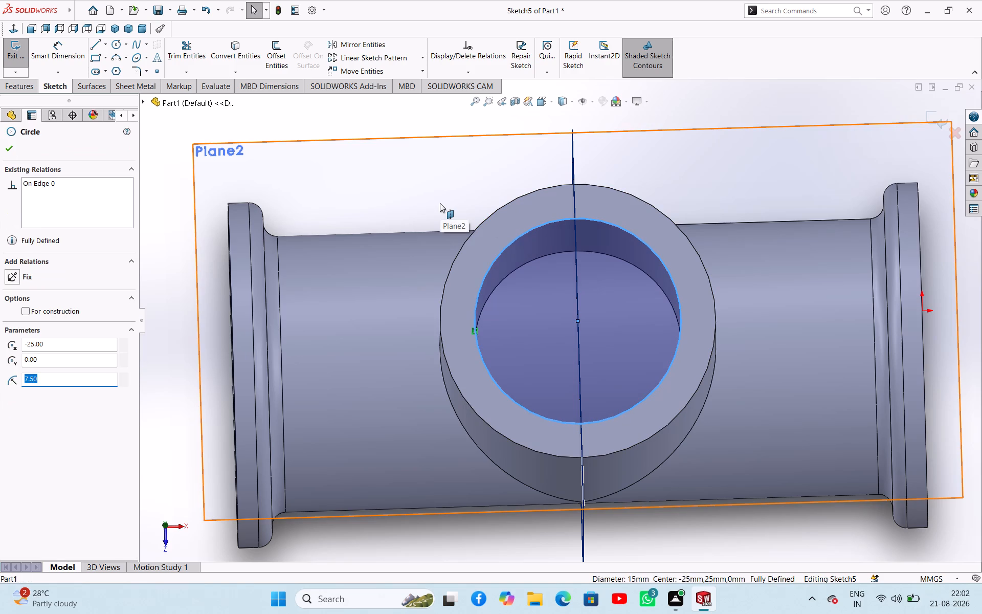
key("Delete")
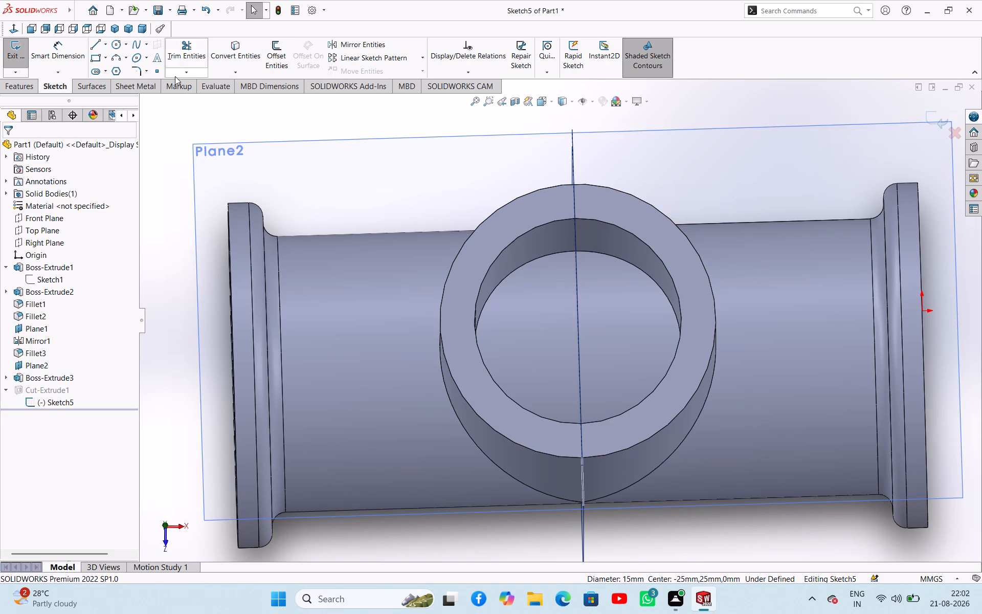
Convert the branch bore's inner edge, where it meets the main tube, into a sketch circle and exit the sketch.
left_click(230, 49)
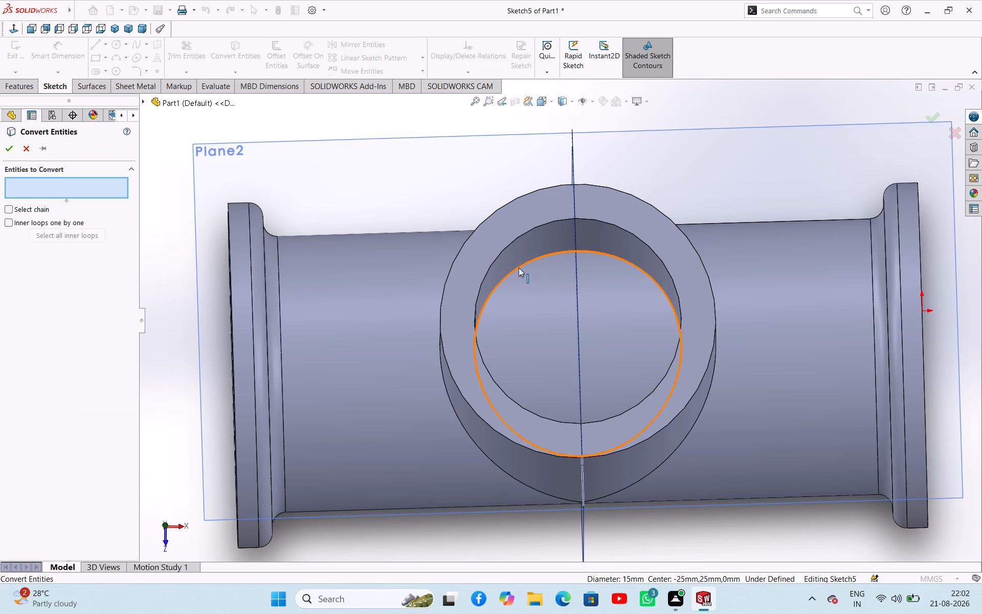
left_click(519, 268)
middle_click_drag(419, 193, 420, 216)
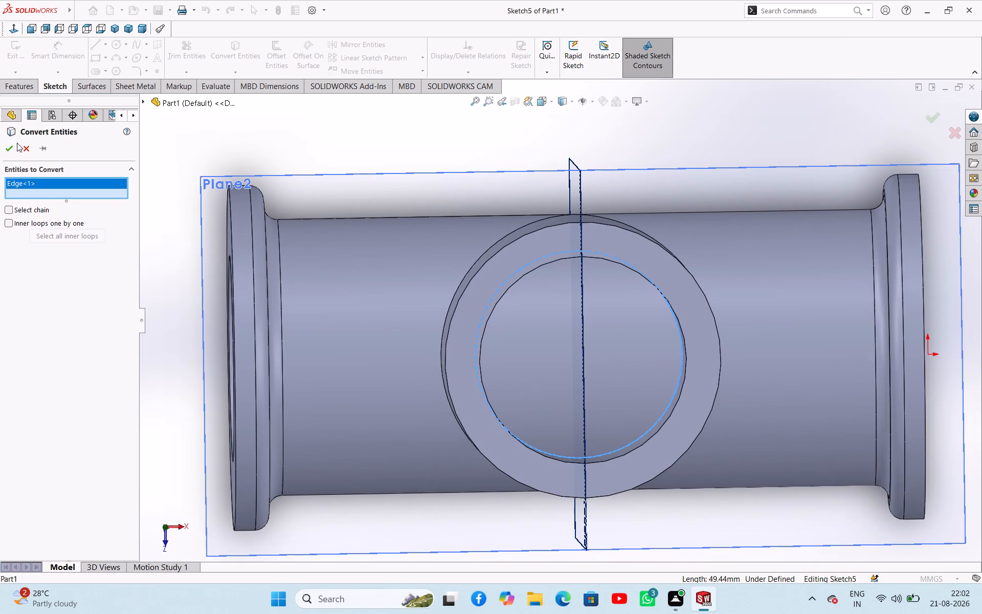
left_click(13, 147)
left_click(285, 140)
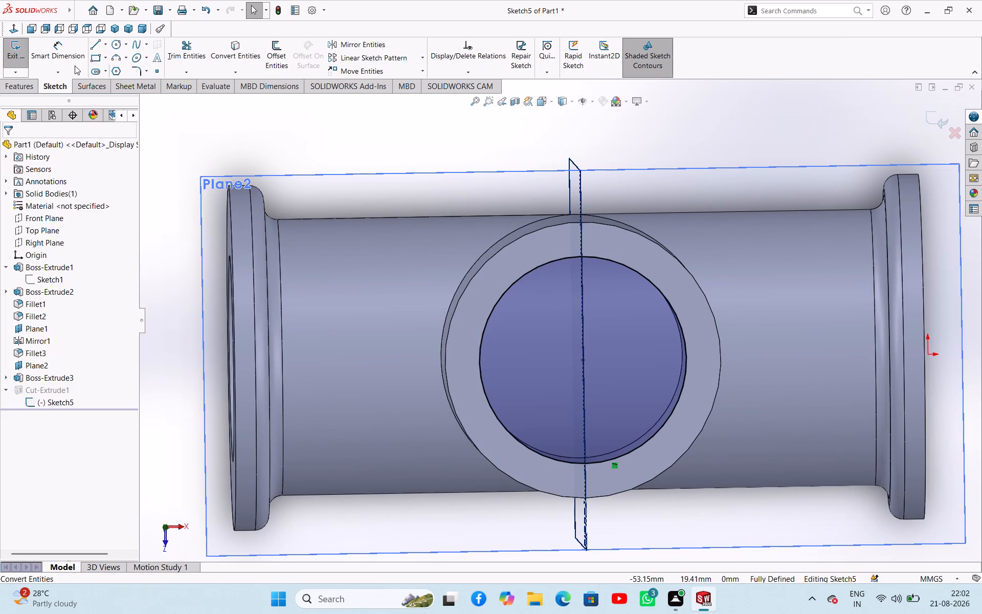
left_click(17, 55)
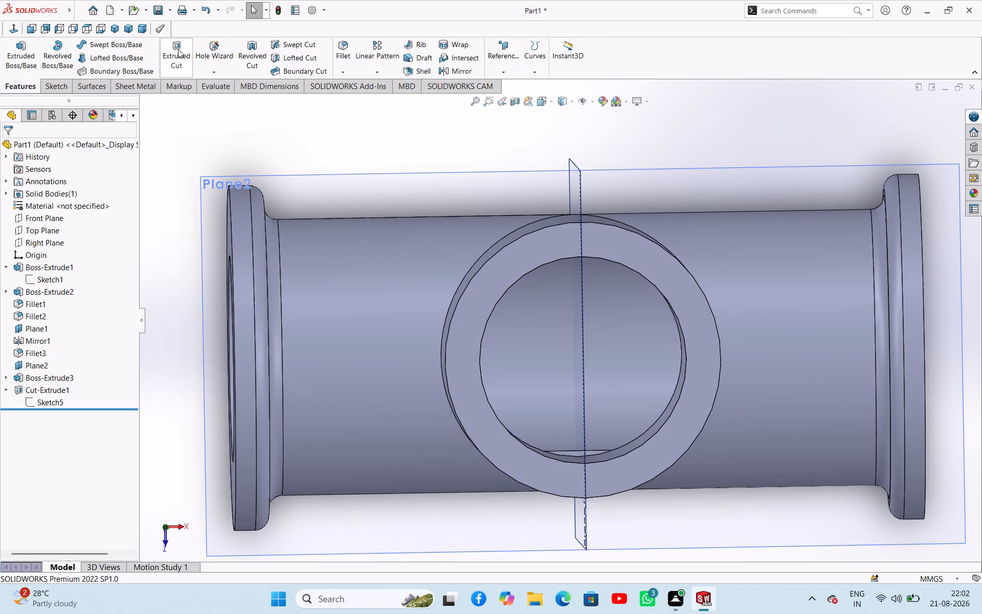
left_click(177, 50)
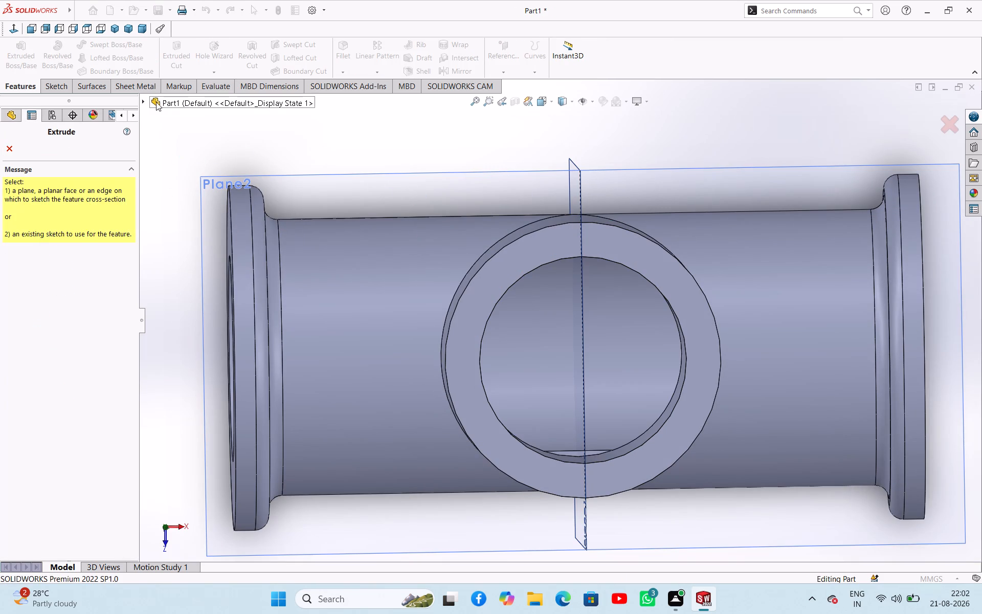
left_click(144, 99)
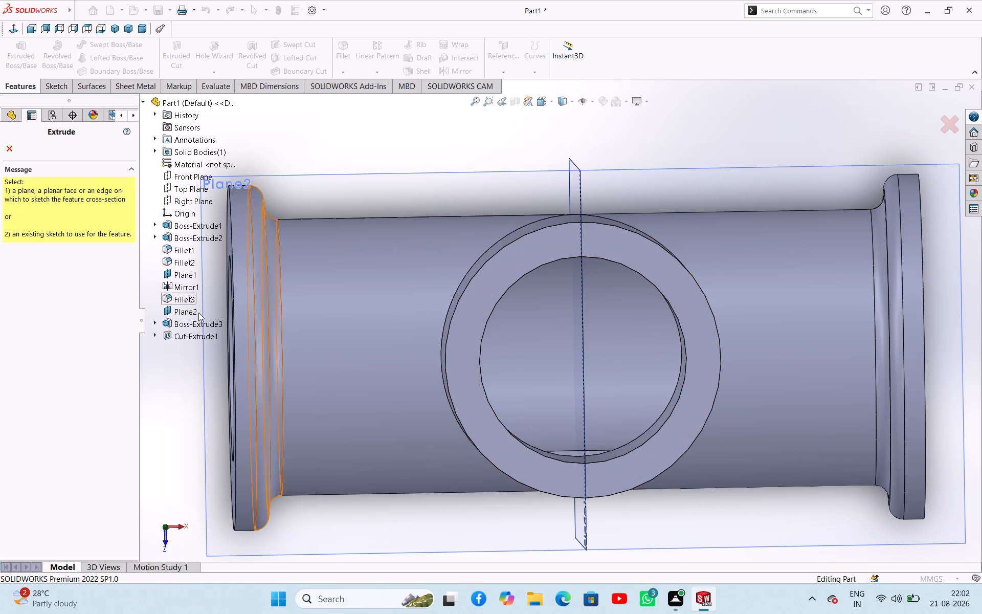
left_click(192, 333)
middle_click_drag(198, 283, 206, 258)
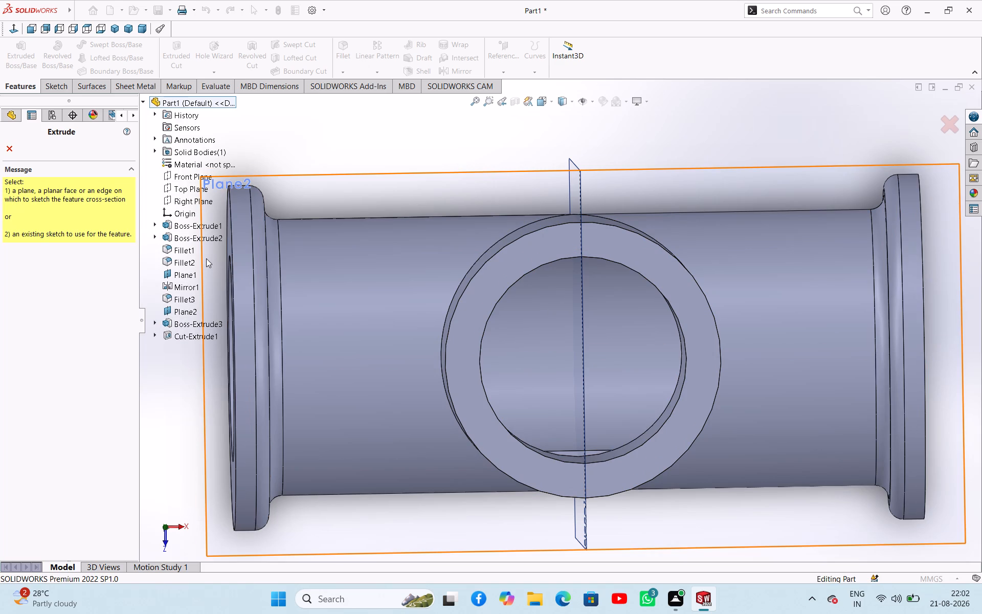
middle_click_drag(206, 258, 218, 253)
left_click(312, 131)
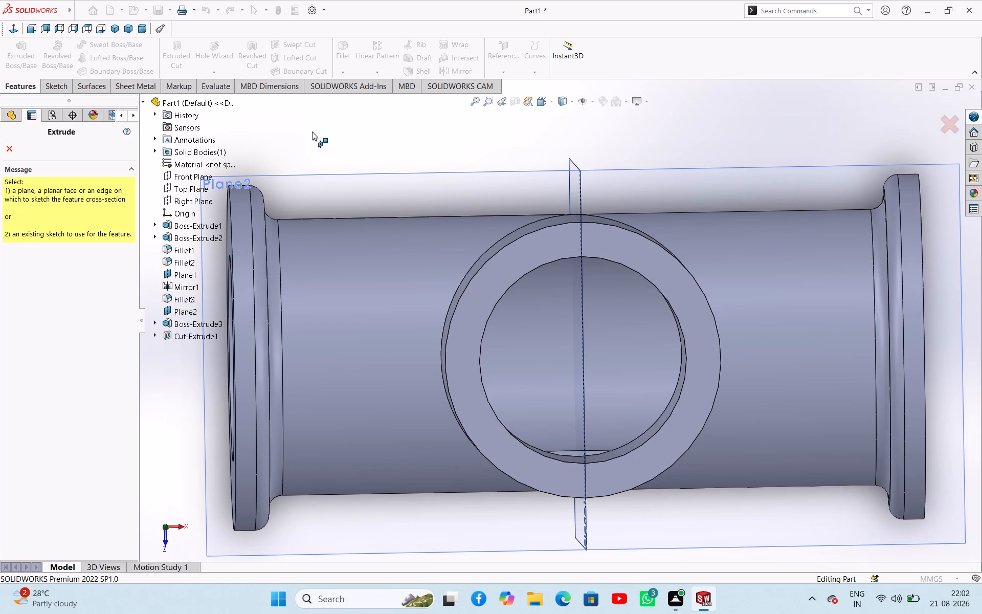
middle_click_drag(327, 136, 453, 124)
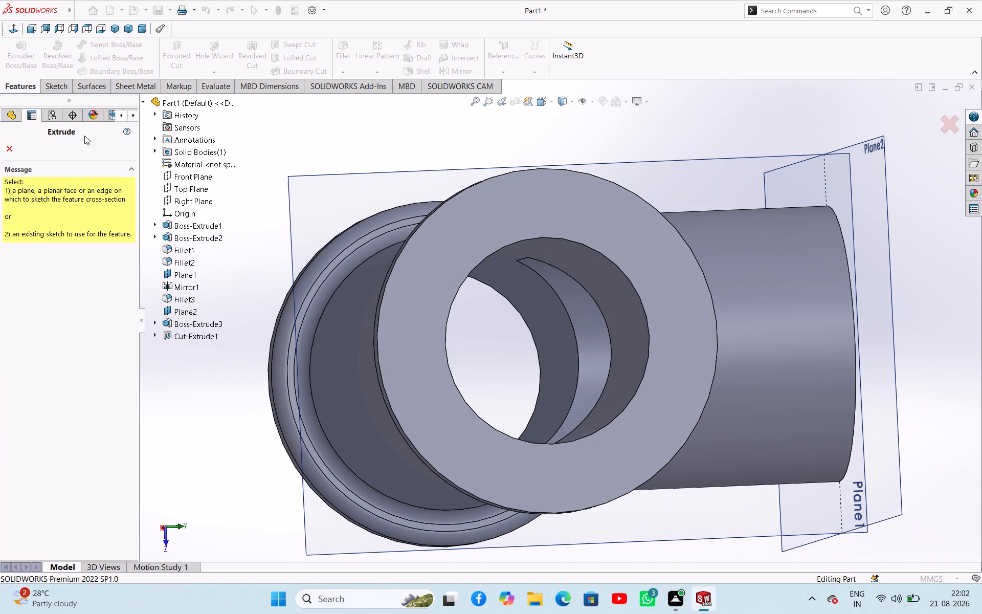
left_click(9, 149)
Examine the junction between the branch bore and the main tube's bore in a section view cut along the Front Plane.
left_click(272, 137)
middle_click_drag(278, 137, 259, 132)
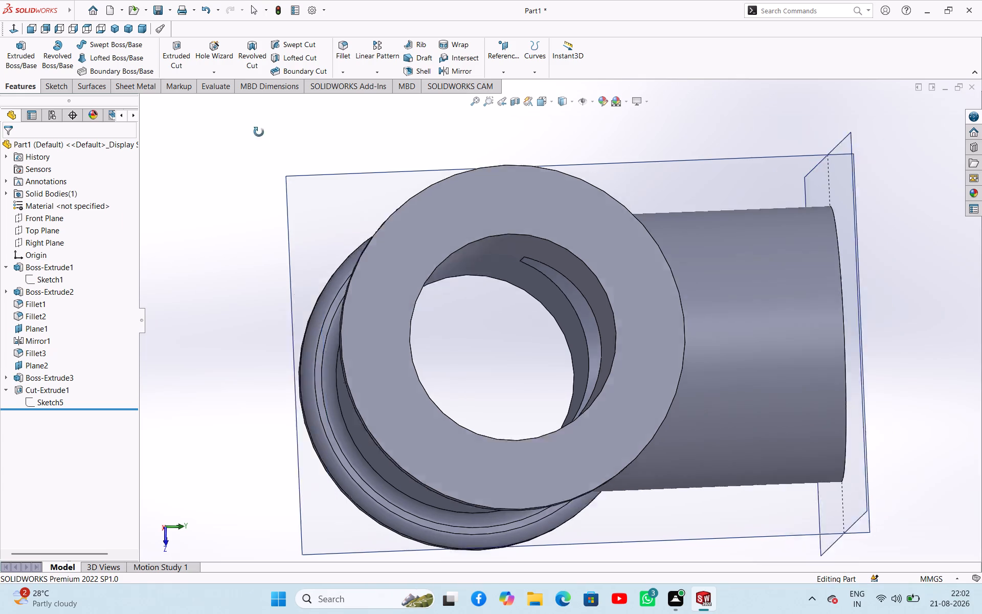
middle_click_drag(259, 132, 160, 115)
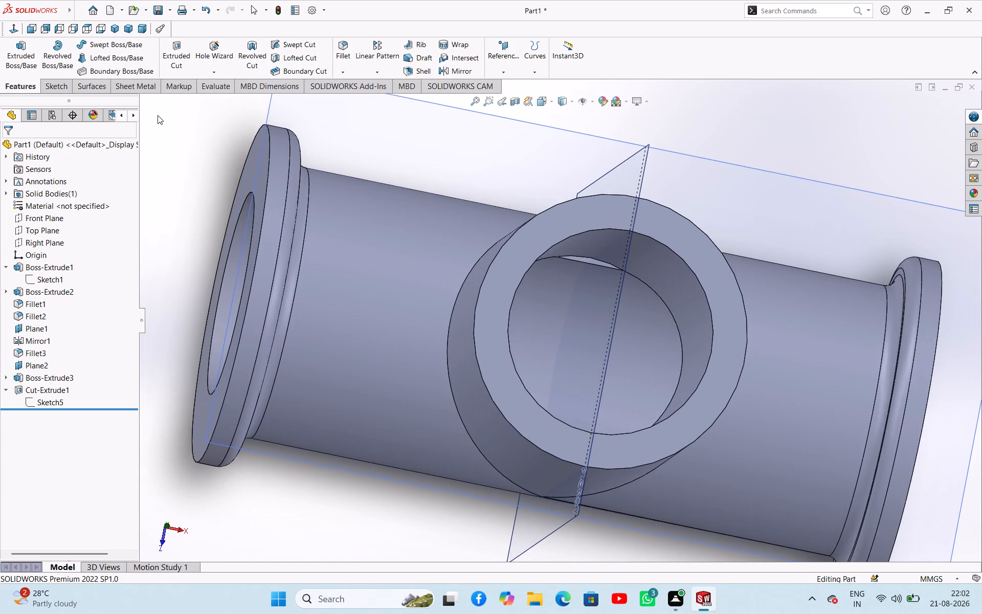
scroll(155, 115, "up", 1)
left_click(515, 97)
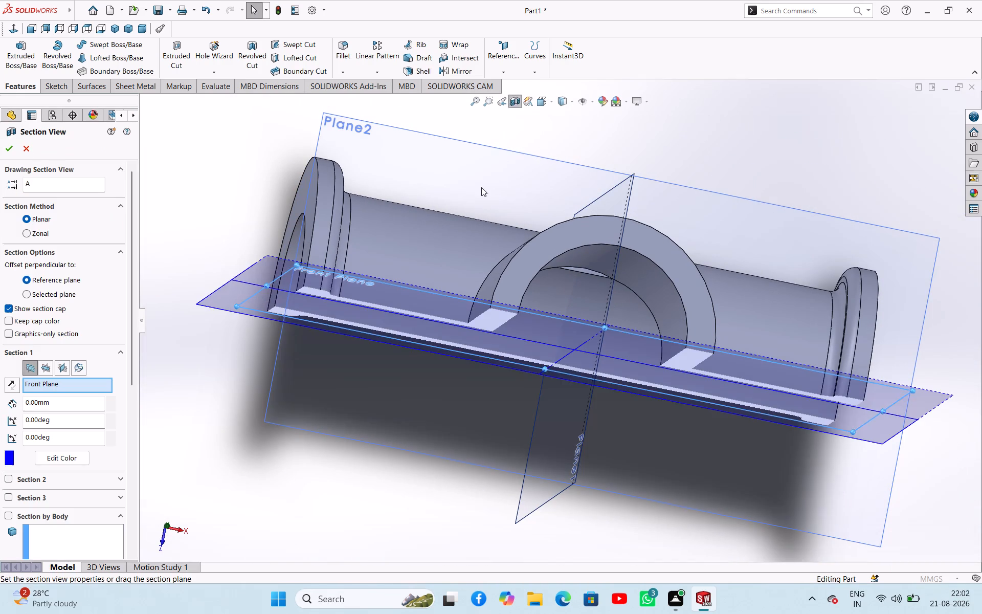
middle_click_drag(468, 224, 493, 24)
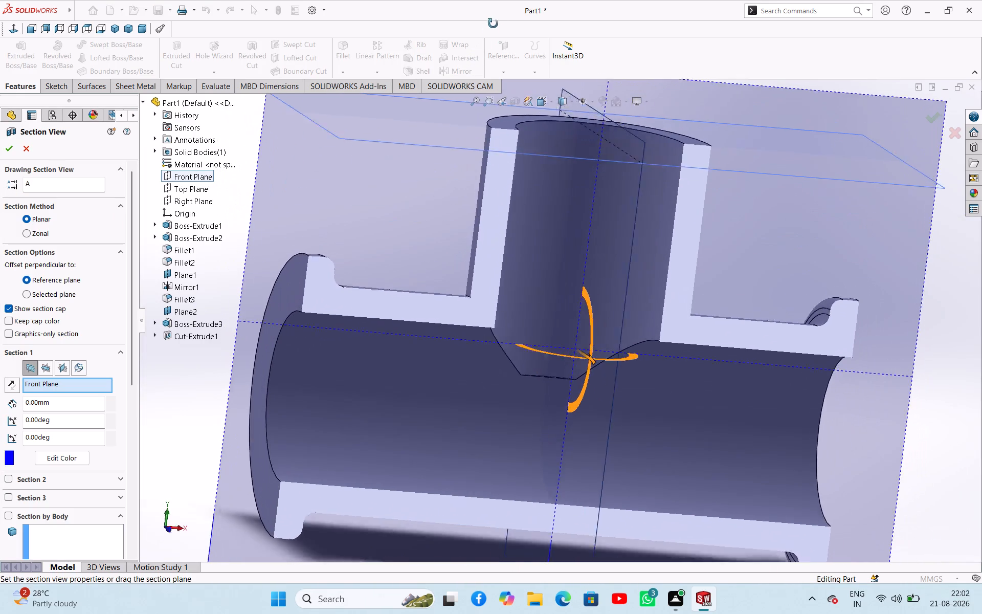
middle_click_drag(493, 24, 497, 20)
scroll(542, 389, "down", 5)
middle_click_drag(557, 311, 550, 390)
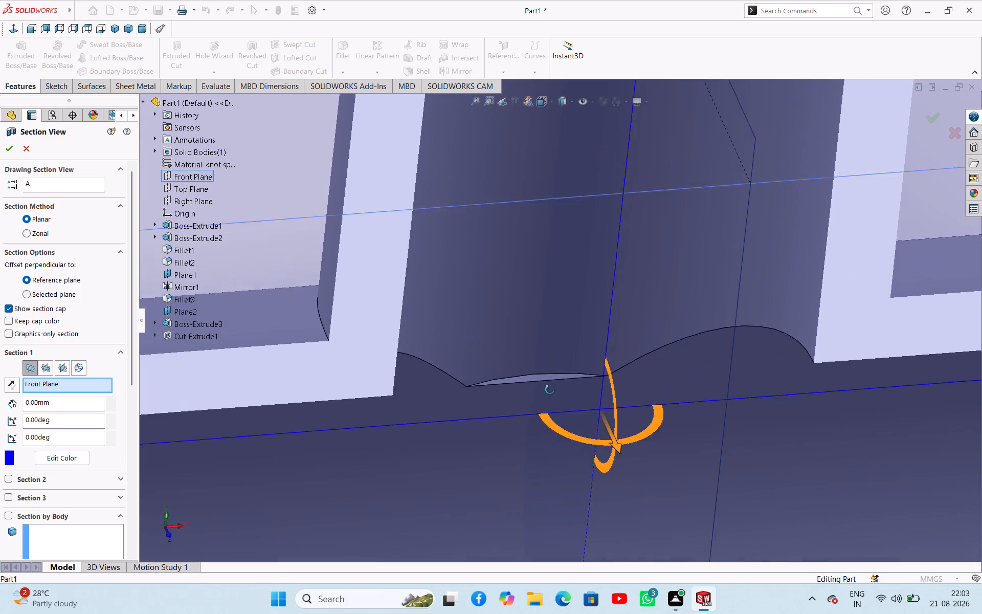
middle_click_drag(550, 390, 545, 515)
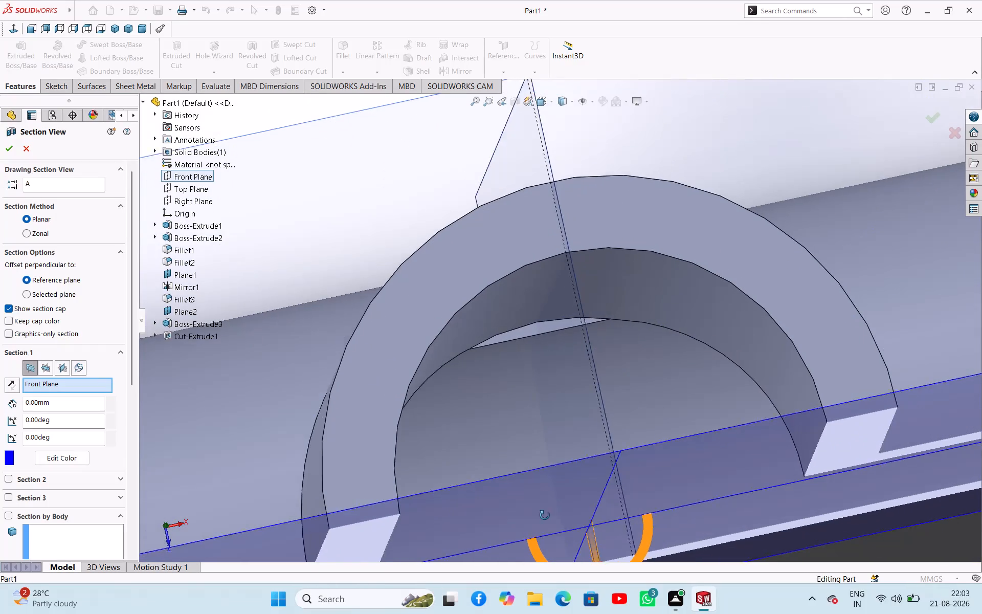
middle_click_drag(545, 515, 537, 352)
left_click(5, 148)
scroll(297, 276, "up", 2)
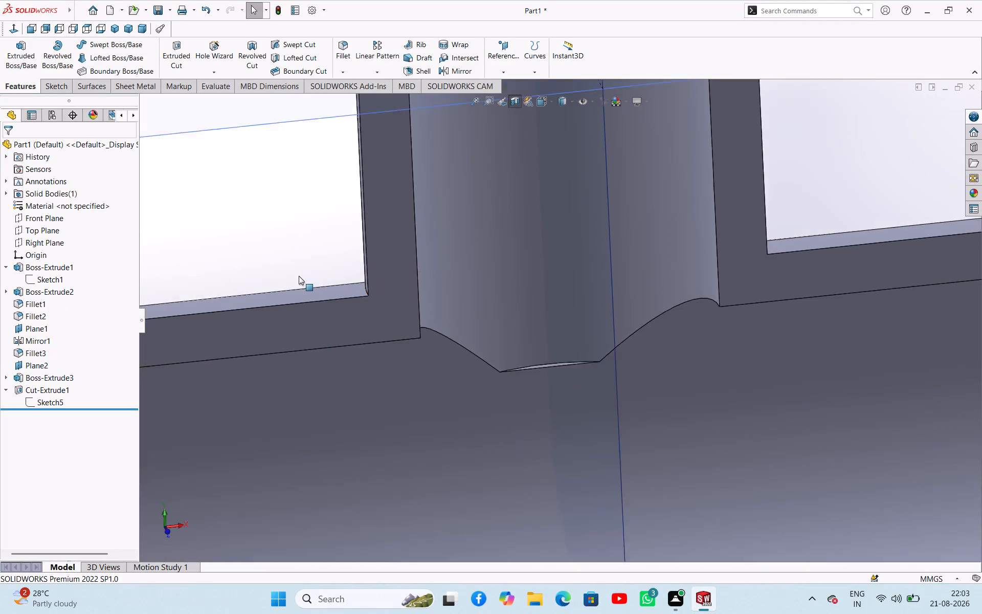
scroll(299, 276, "up", 1)
scroll(310, 279, "down", 2)
scroll(329, 280, "up", 2)
middle_click_drag(348, 267, 274, 212)
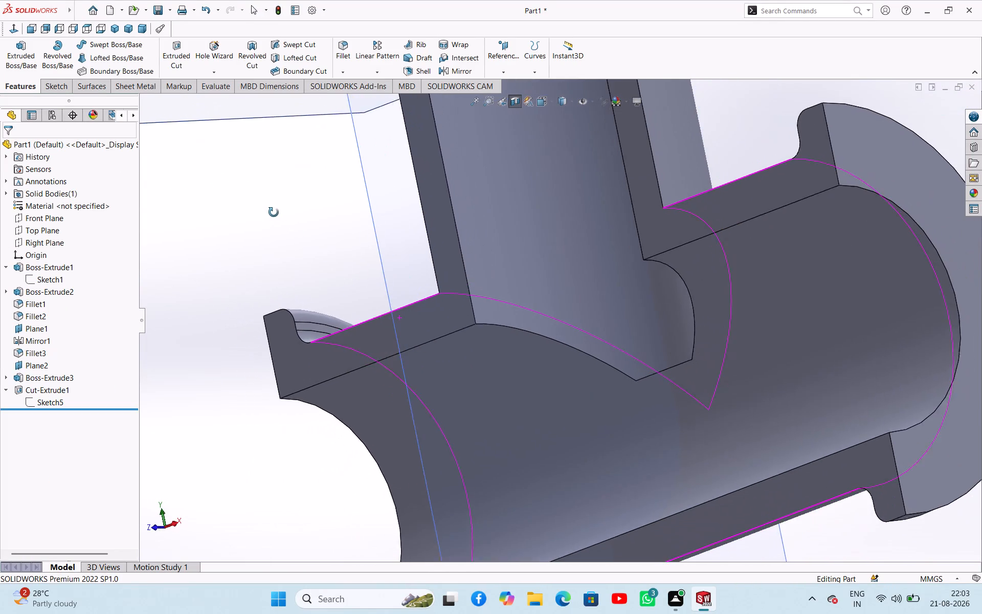
middle_click_drag(274, 212, 279, 214)
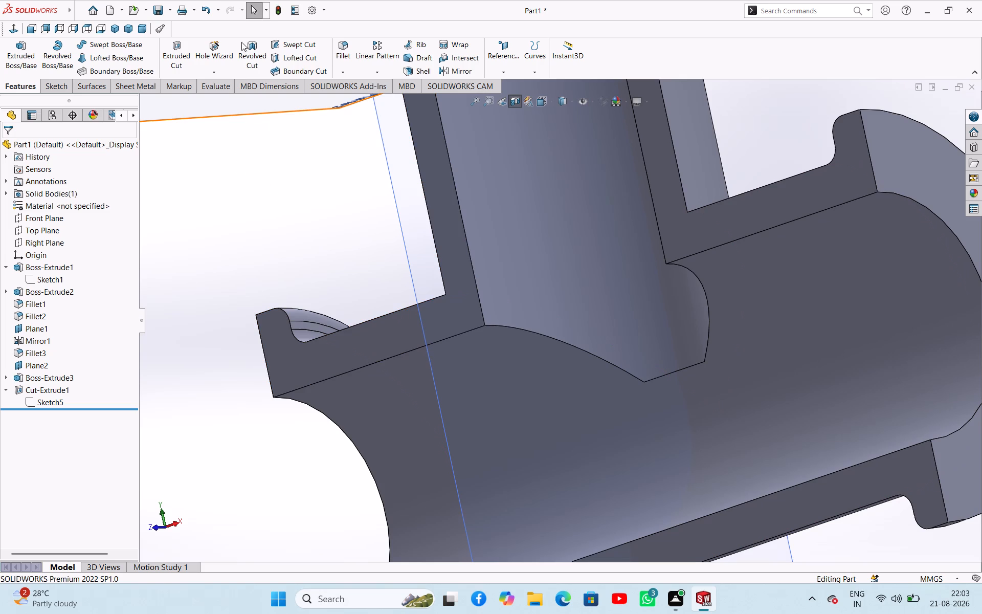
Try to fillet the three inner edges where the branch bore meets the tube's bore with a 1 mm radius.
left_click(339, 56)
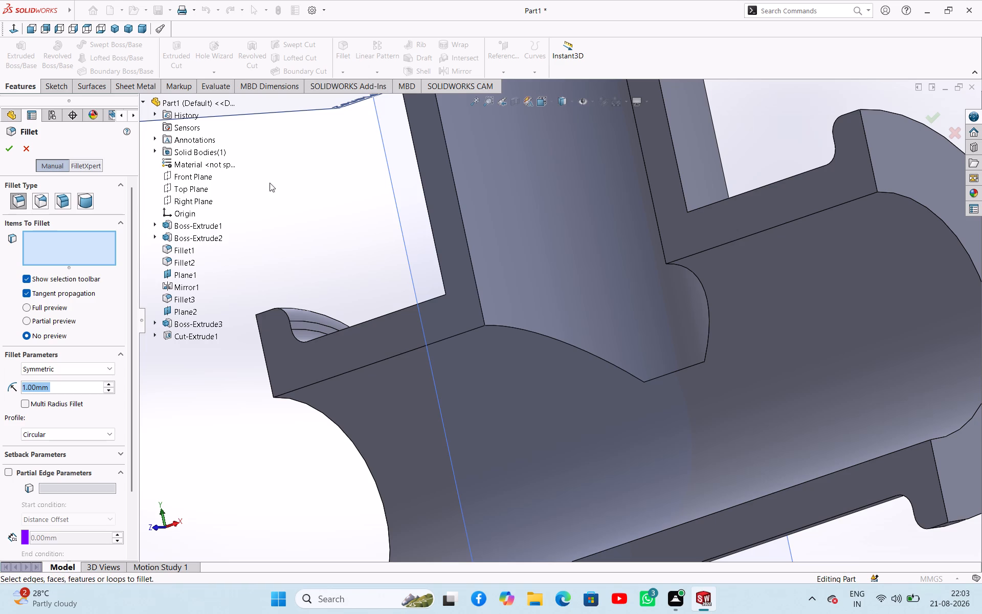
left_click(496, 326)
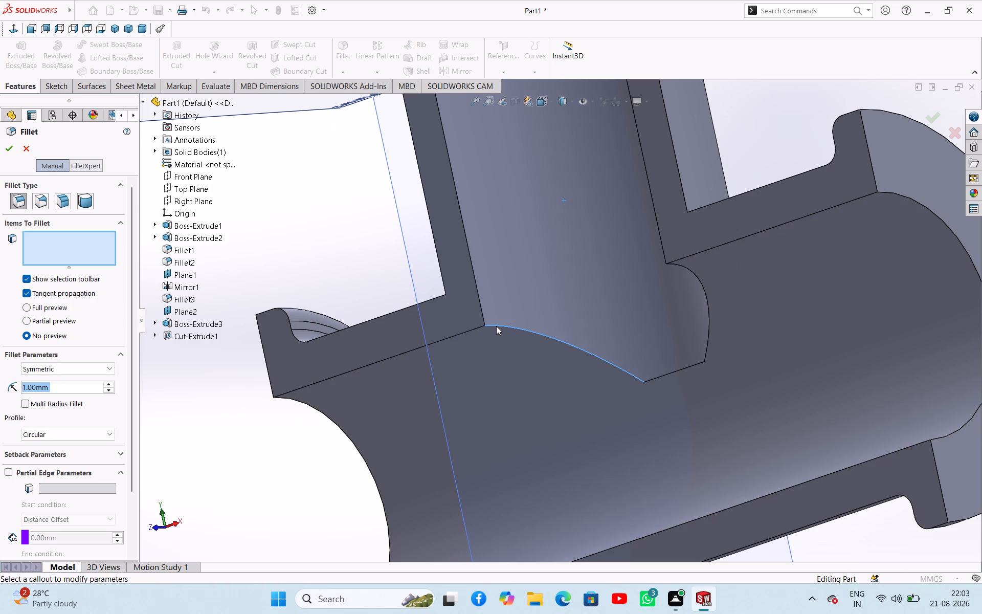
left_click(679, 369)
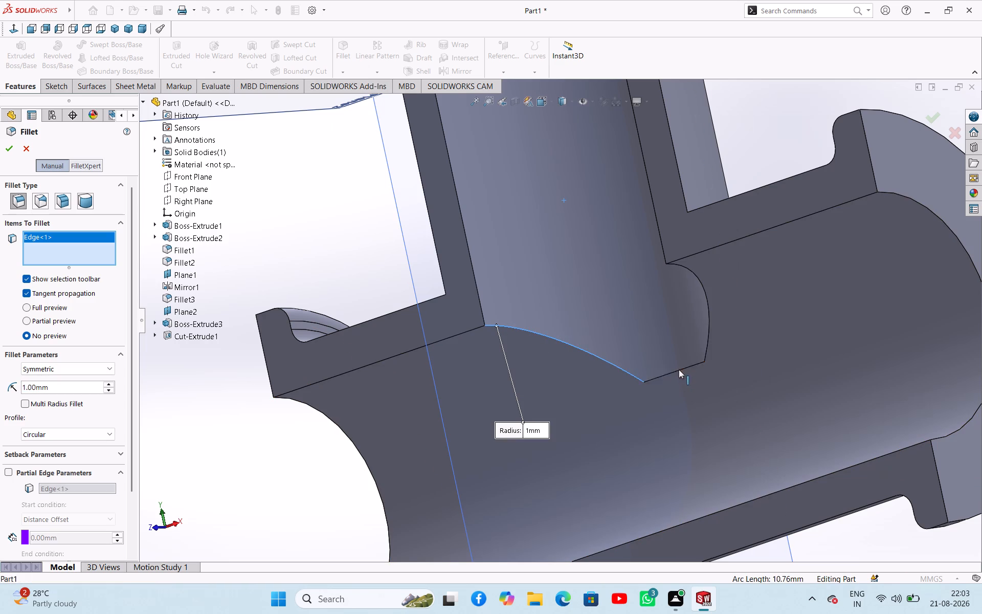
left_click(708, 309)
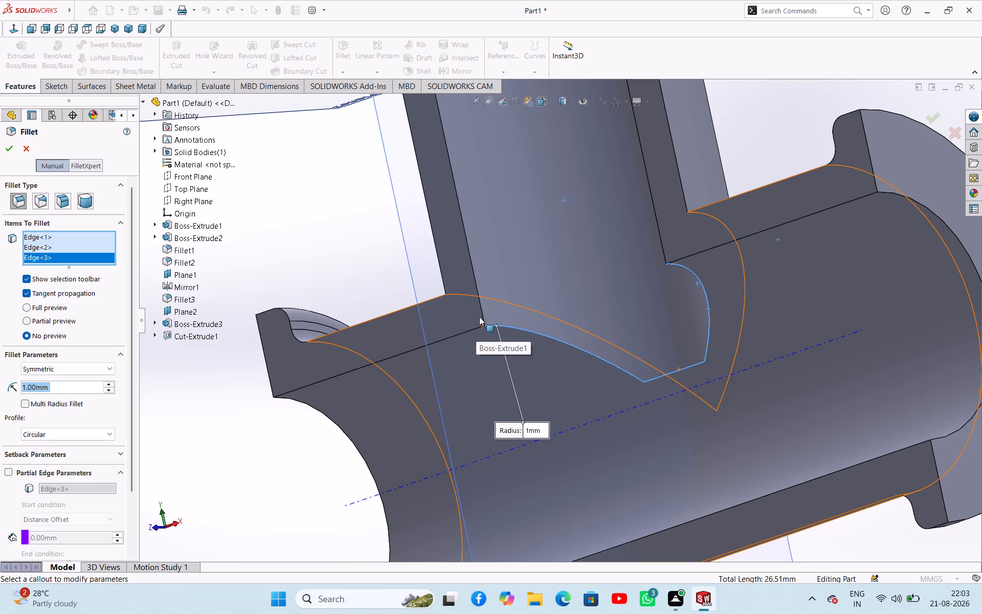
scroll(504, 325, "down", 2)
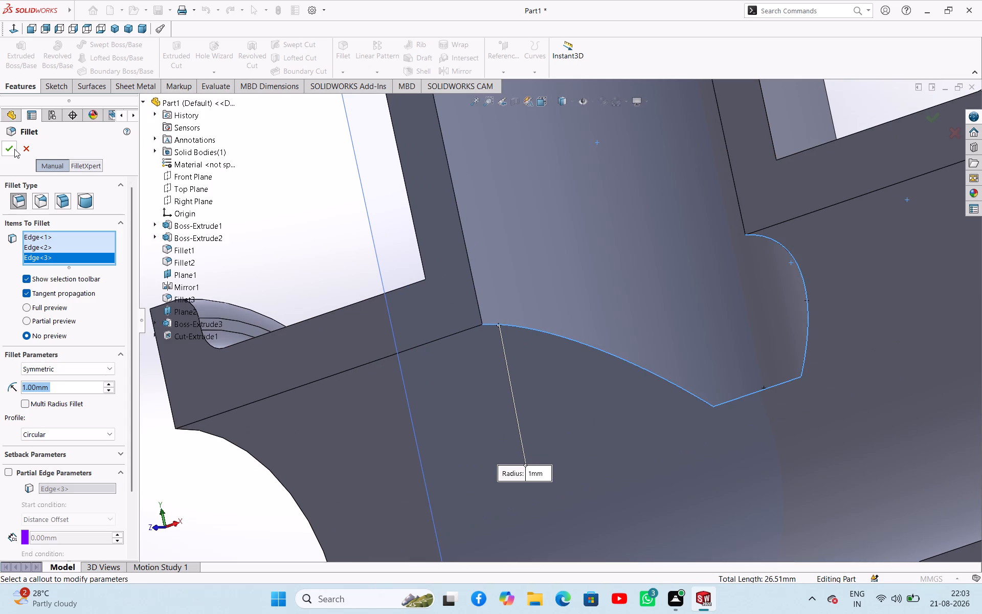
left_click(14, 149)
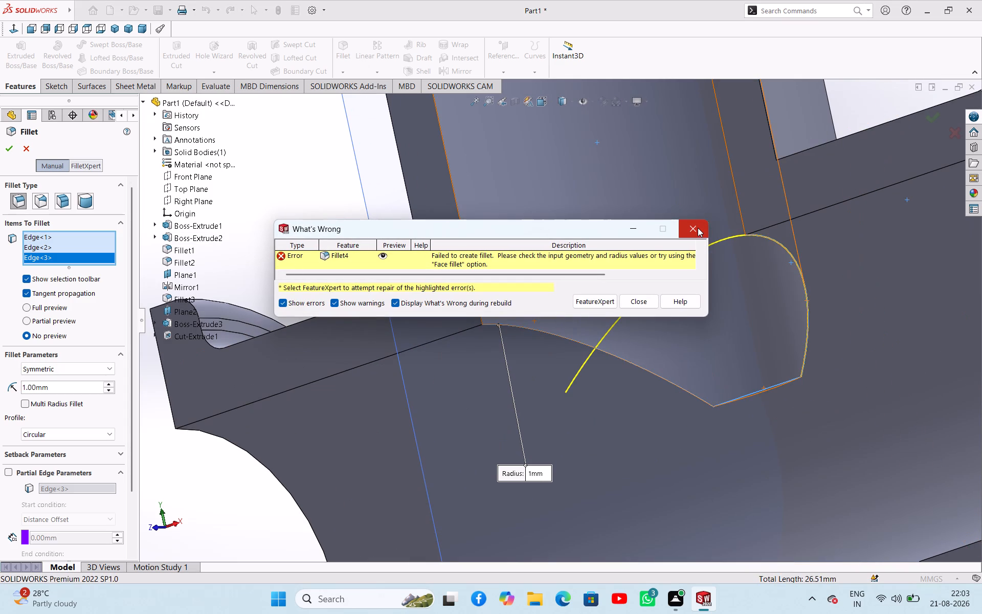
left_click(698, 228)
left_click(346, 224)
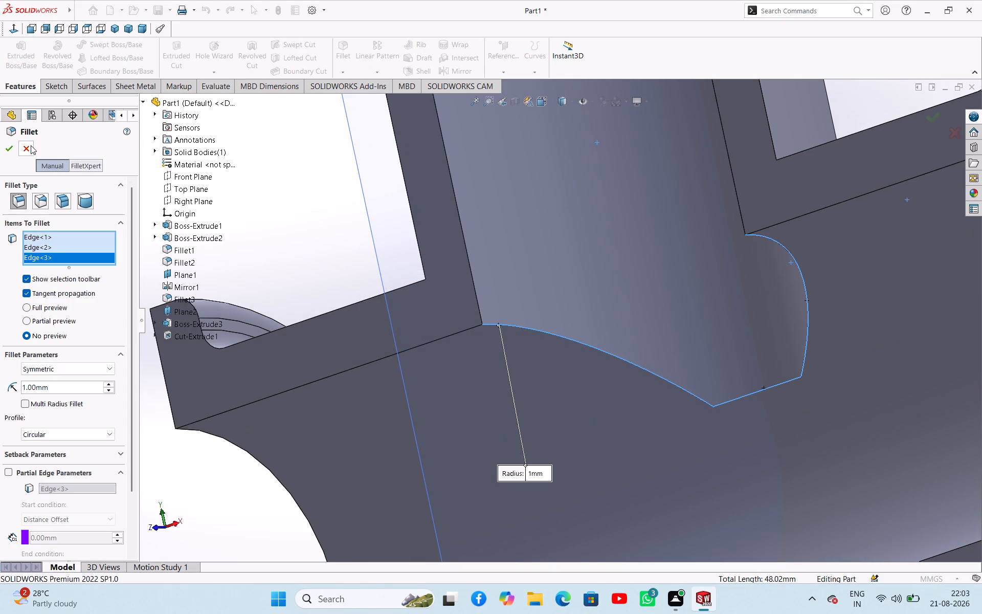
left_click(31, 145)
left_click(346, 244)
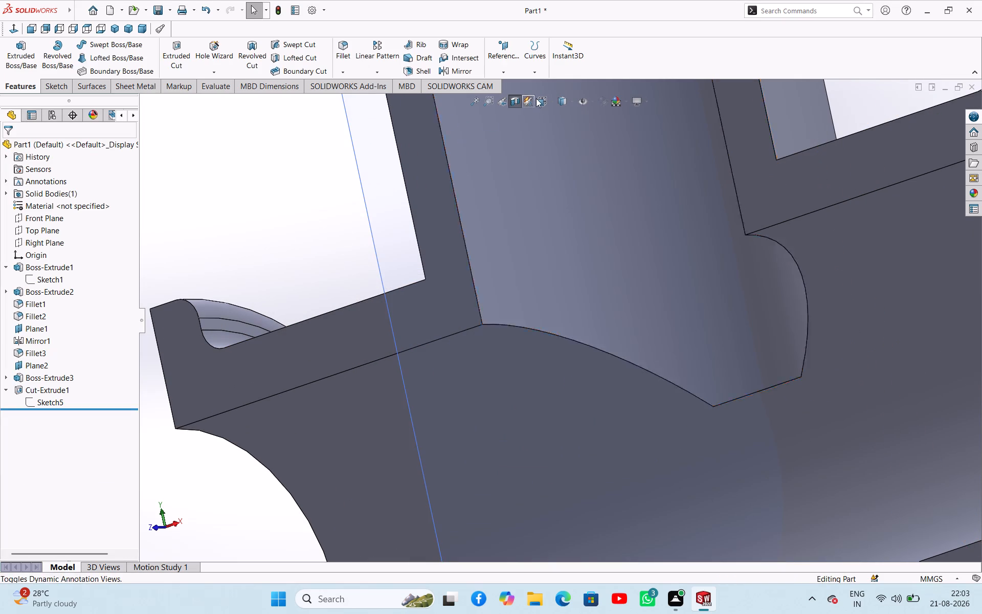
Turn off the section view and fillet both outer edges where the branch pipe joins the main tube with a 1 mm radius.
left_click(519, 98)
left_click(270, 246)
middle_click_drag(276, 236, 304, 233)
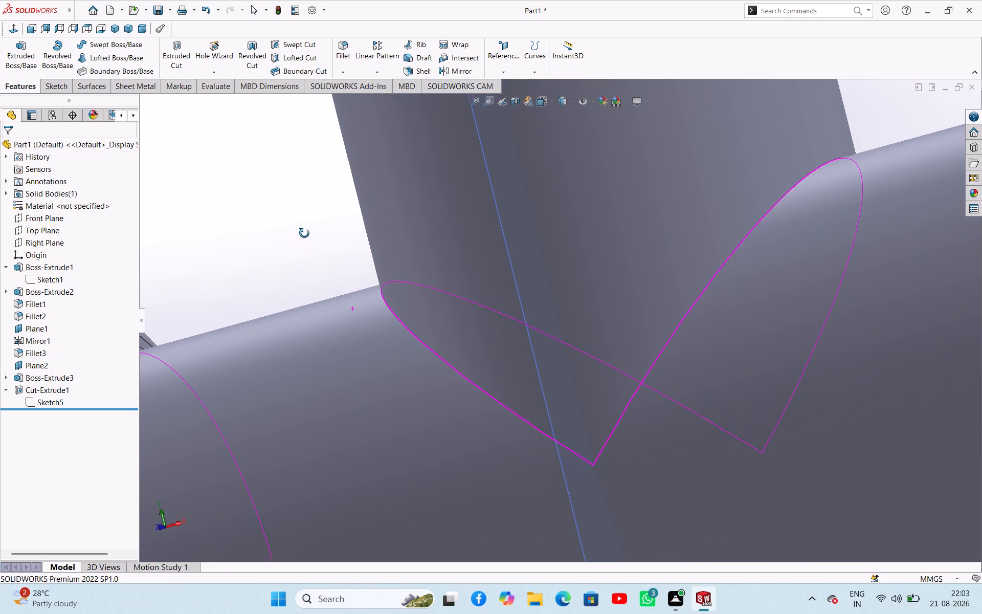
middle_click_drag(304, 233, 287, 228)
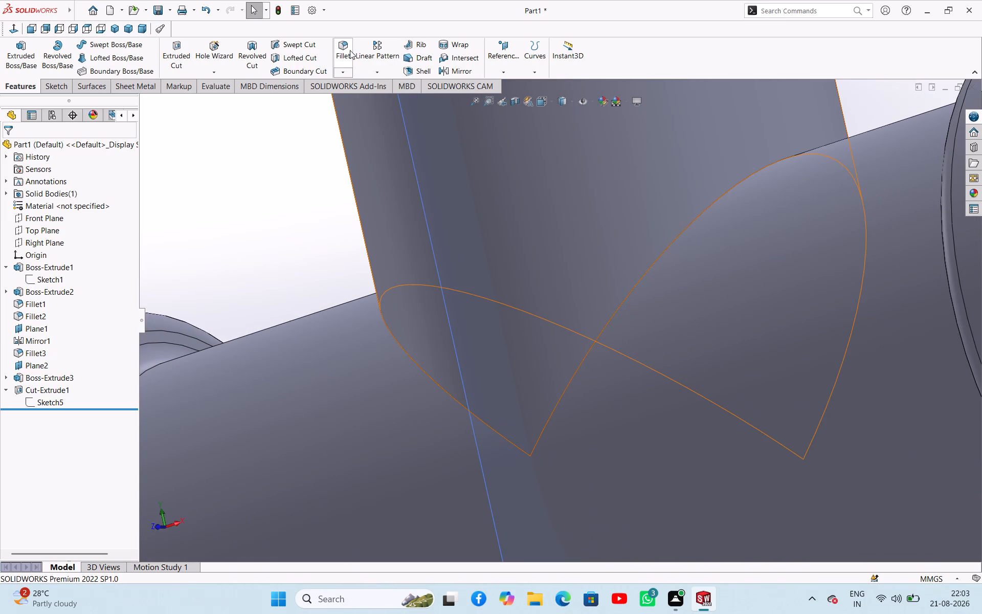
left_click(350, 50)
scroll(375, 325, "up", 4)
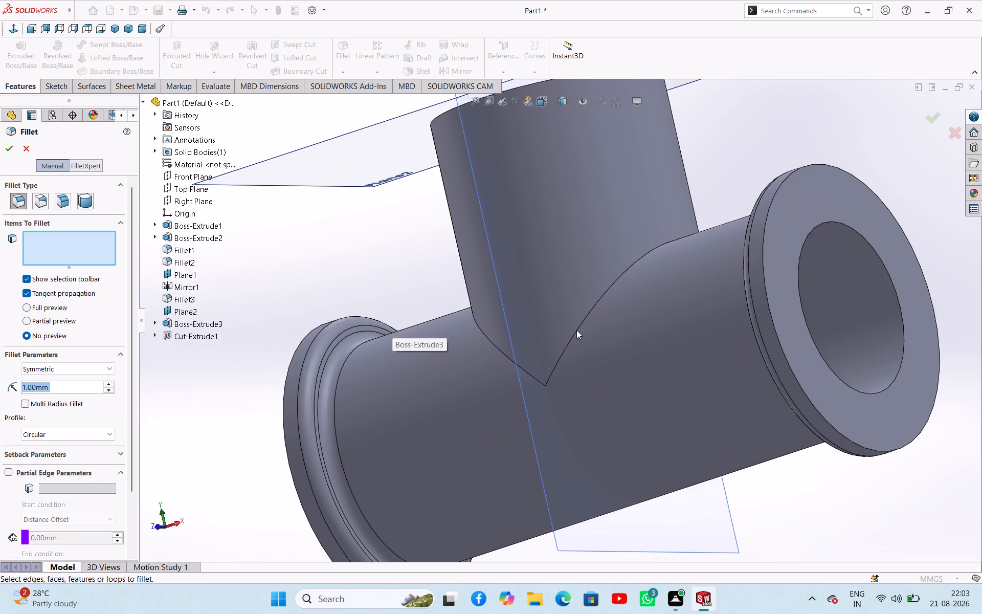
left_click(584, 321)
middle_click_drag(598, 325, 577, 379)
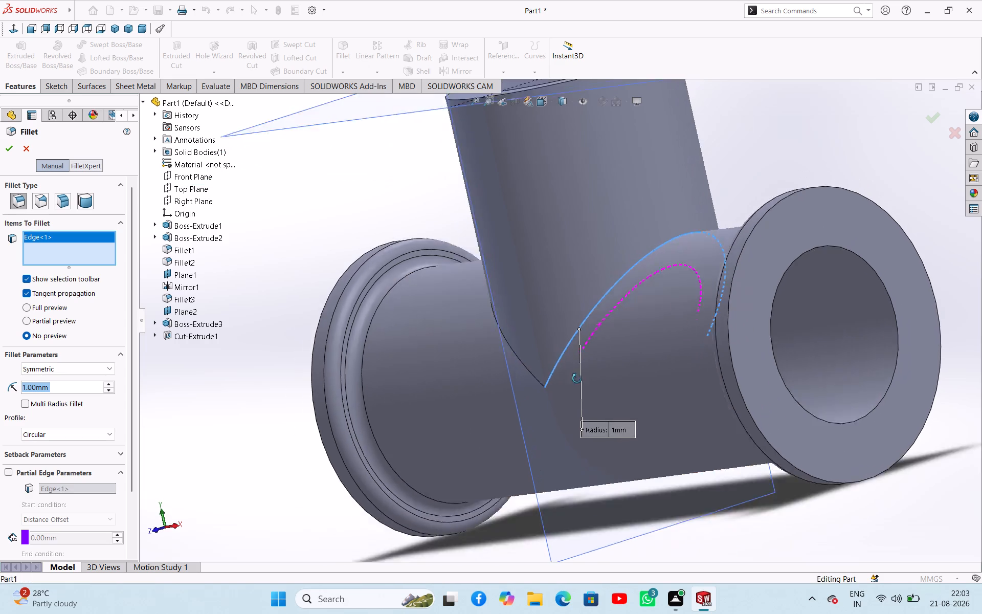
middle_click_drag(577, 379, 394, 569)
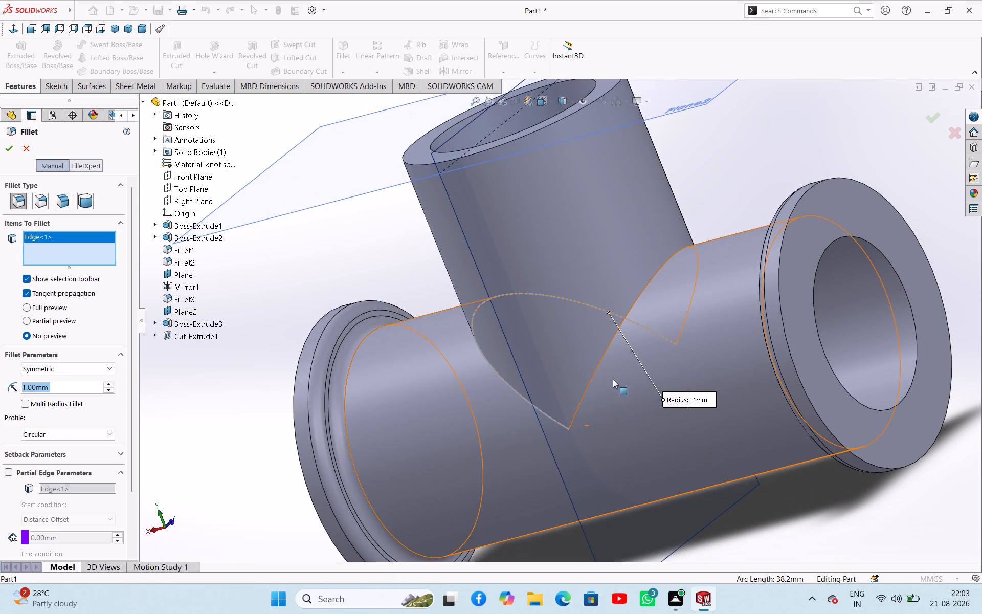
left_click(597, 366)
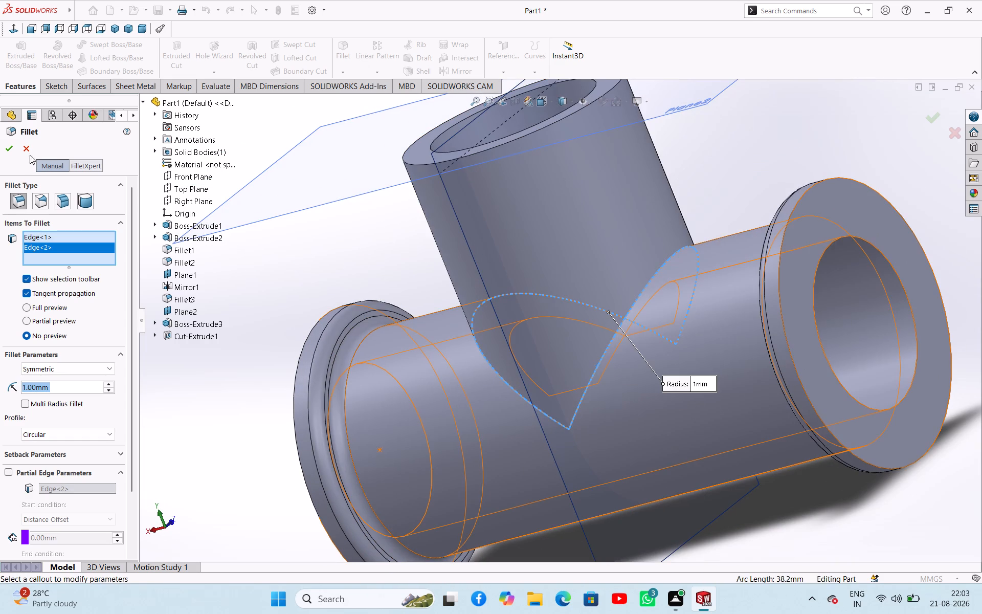
left_click(11, 147)
left_click(348, 269)
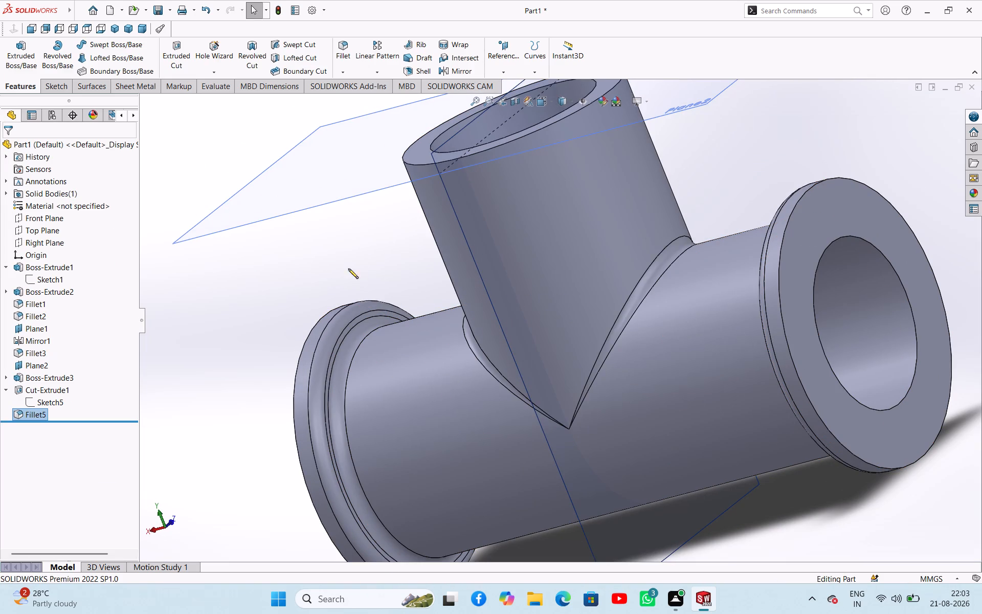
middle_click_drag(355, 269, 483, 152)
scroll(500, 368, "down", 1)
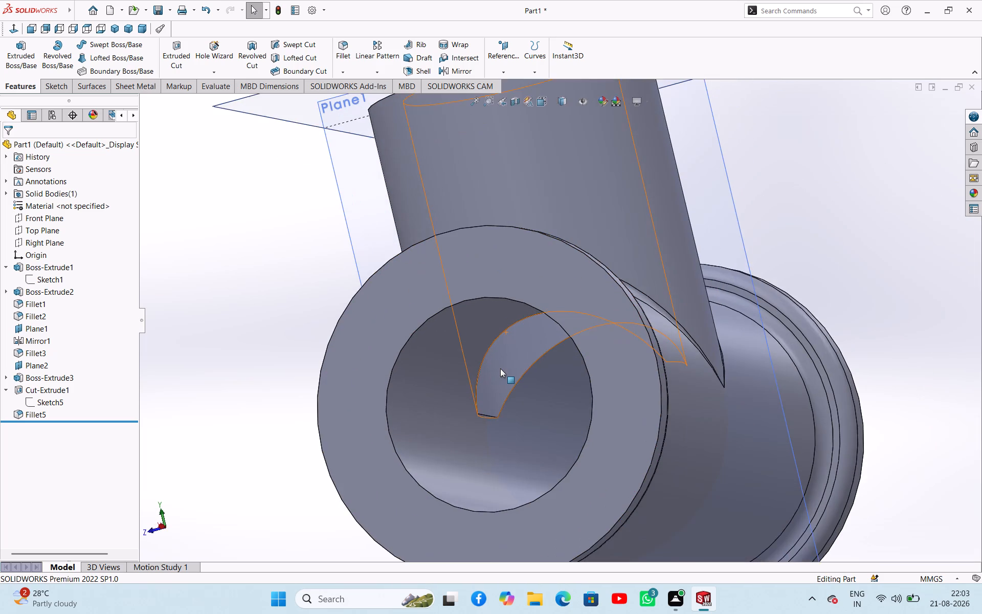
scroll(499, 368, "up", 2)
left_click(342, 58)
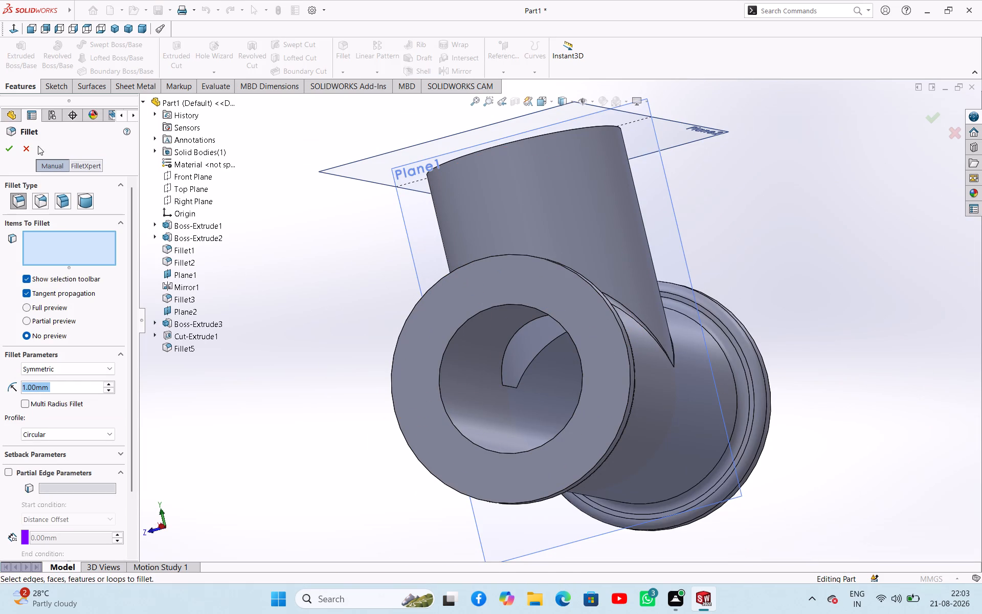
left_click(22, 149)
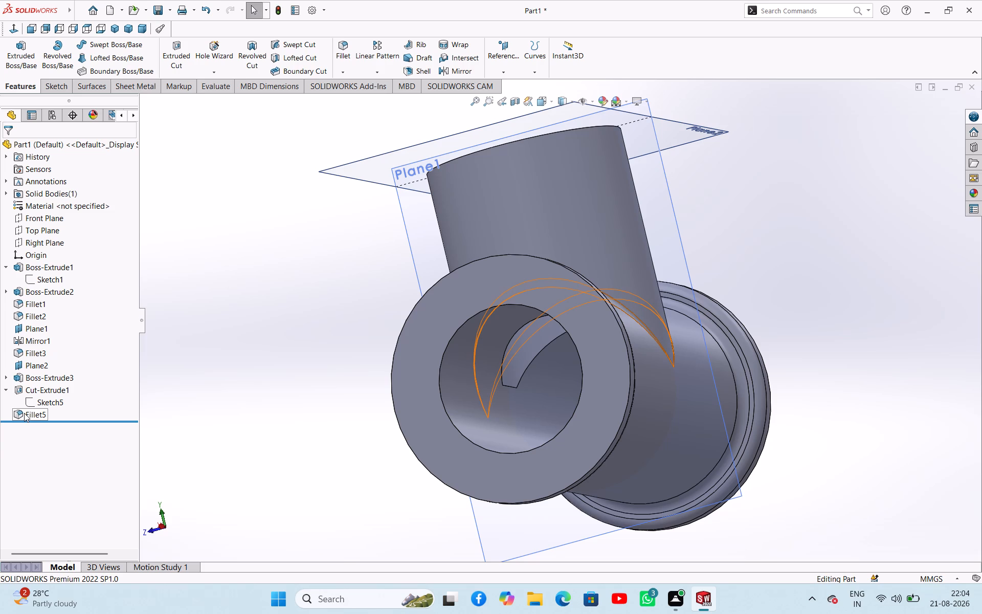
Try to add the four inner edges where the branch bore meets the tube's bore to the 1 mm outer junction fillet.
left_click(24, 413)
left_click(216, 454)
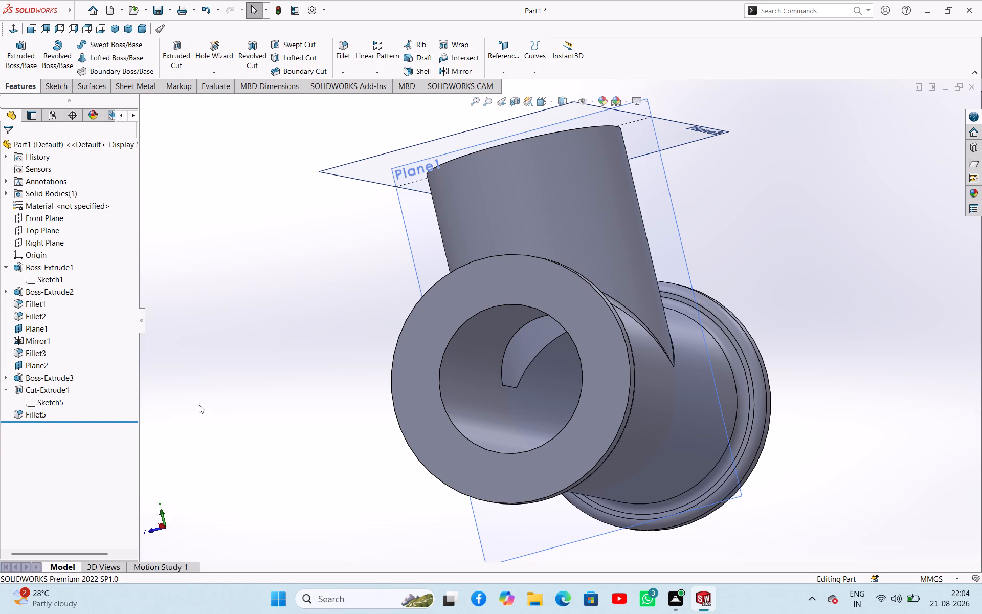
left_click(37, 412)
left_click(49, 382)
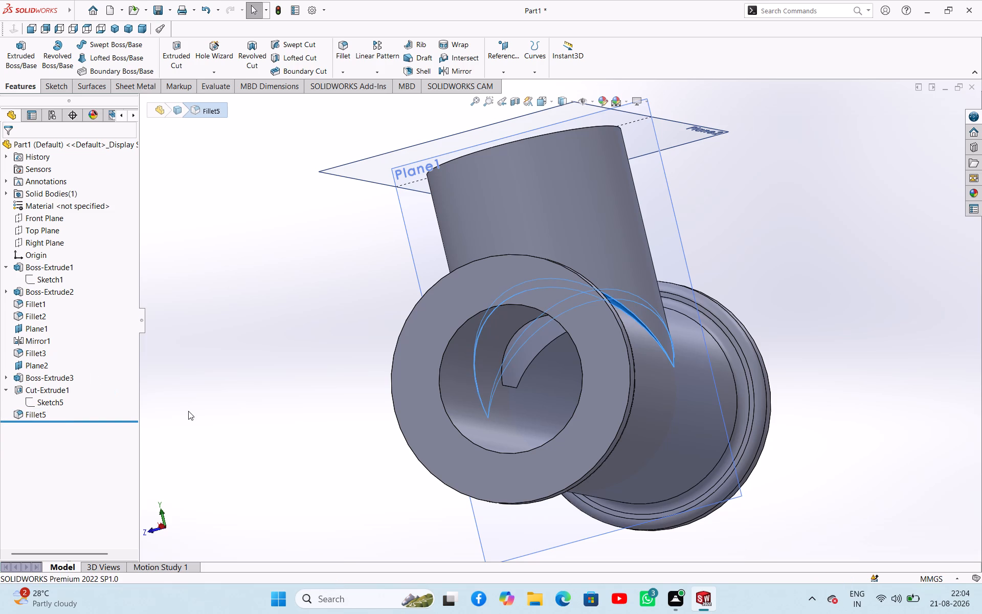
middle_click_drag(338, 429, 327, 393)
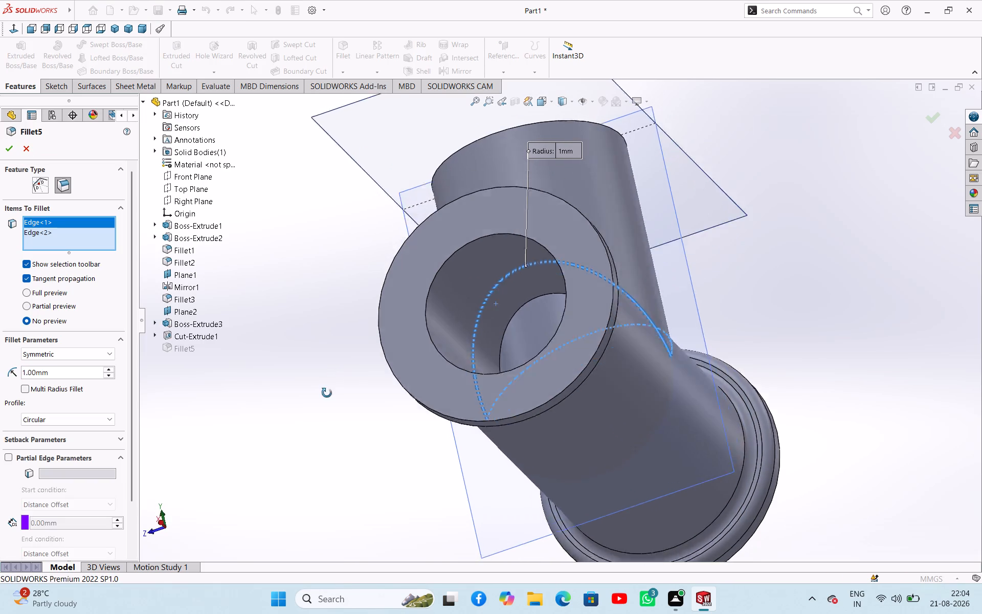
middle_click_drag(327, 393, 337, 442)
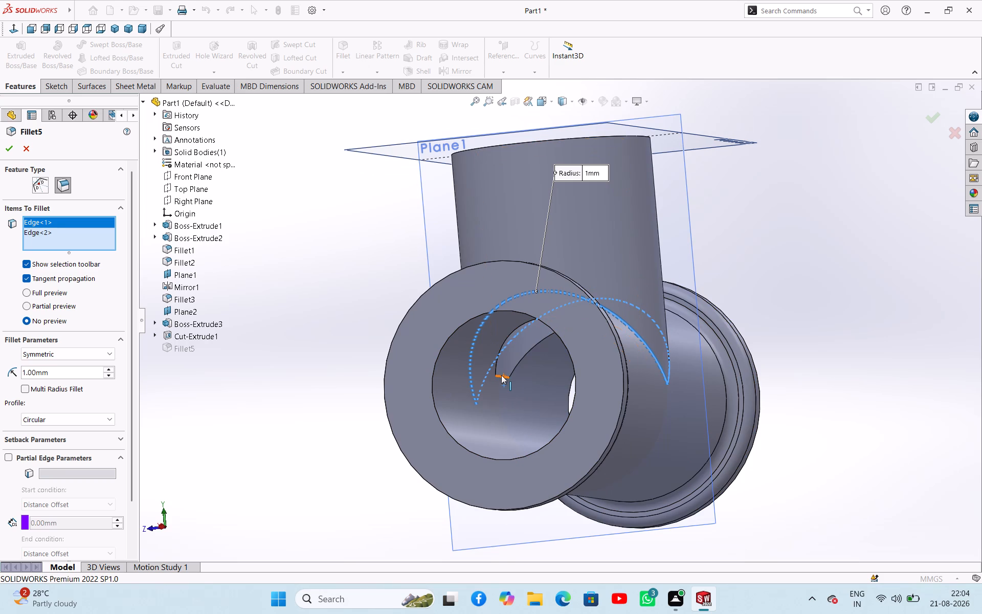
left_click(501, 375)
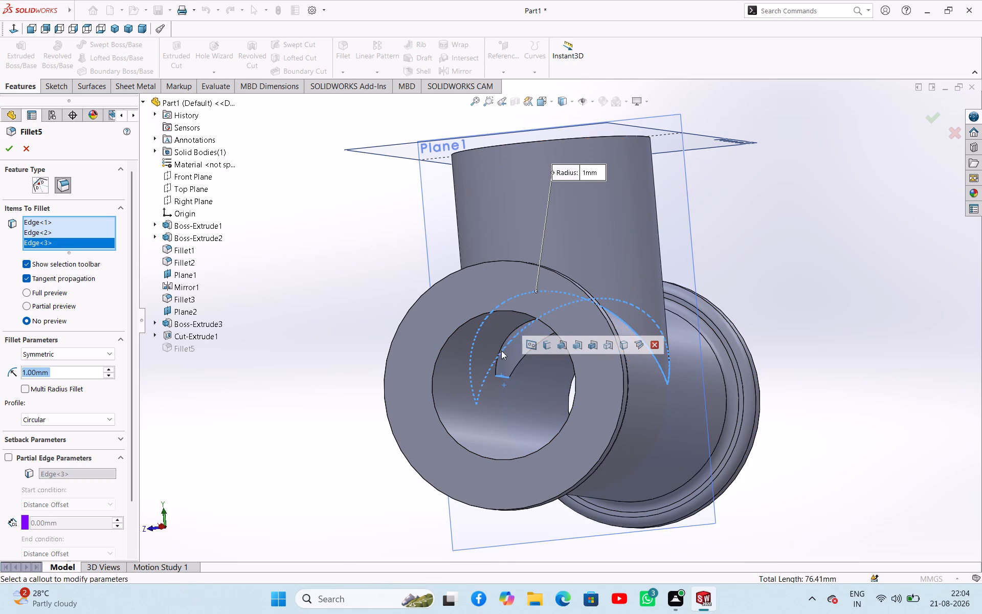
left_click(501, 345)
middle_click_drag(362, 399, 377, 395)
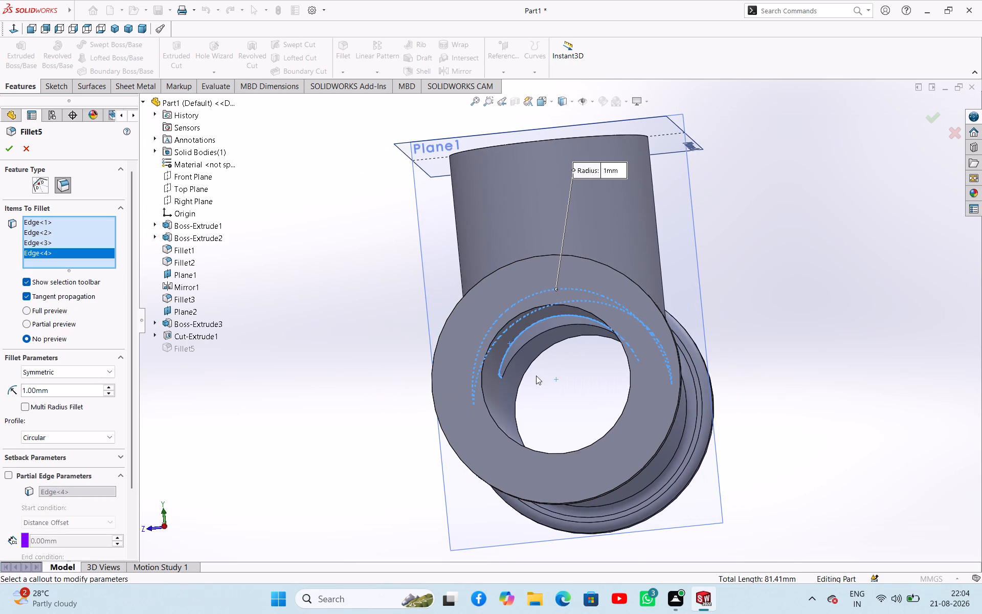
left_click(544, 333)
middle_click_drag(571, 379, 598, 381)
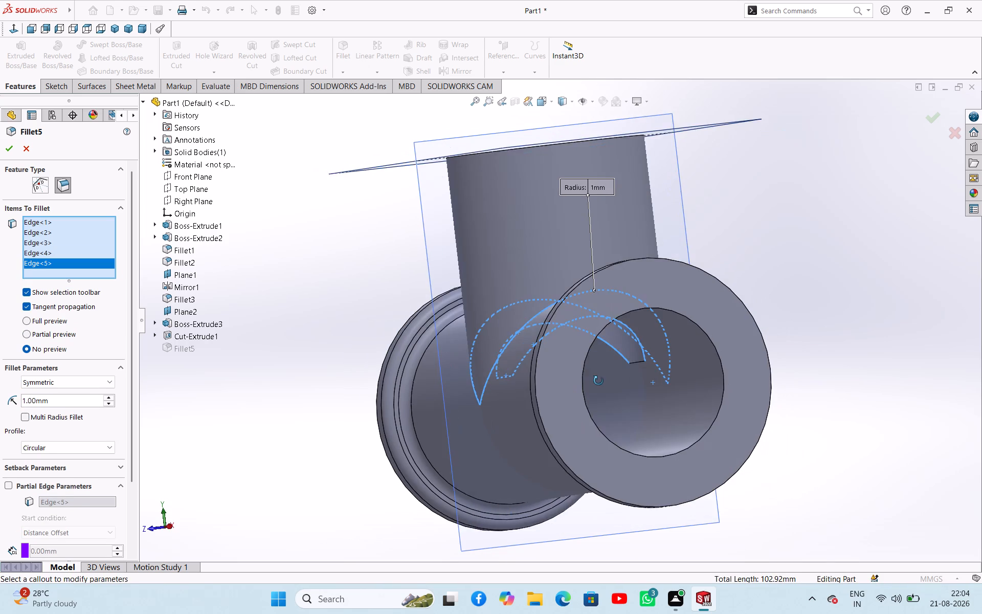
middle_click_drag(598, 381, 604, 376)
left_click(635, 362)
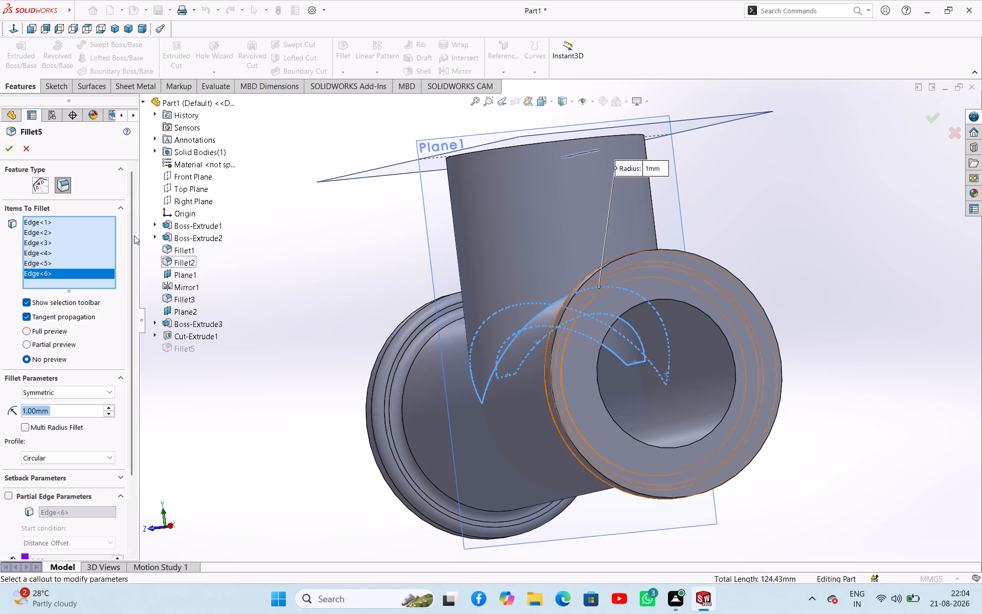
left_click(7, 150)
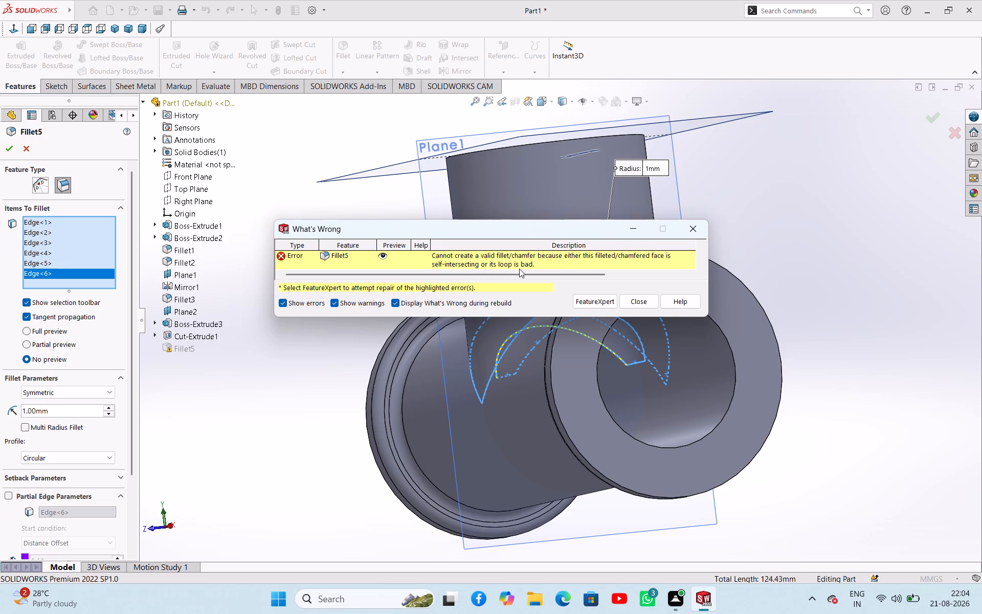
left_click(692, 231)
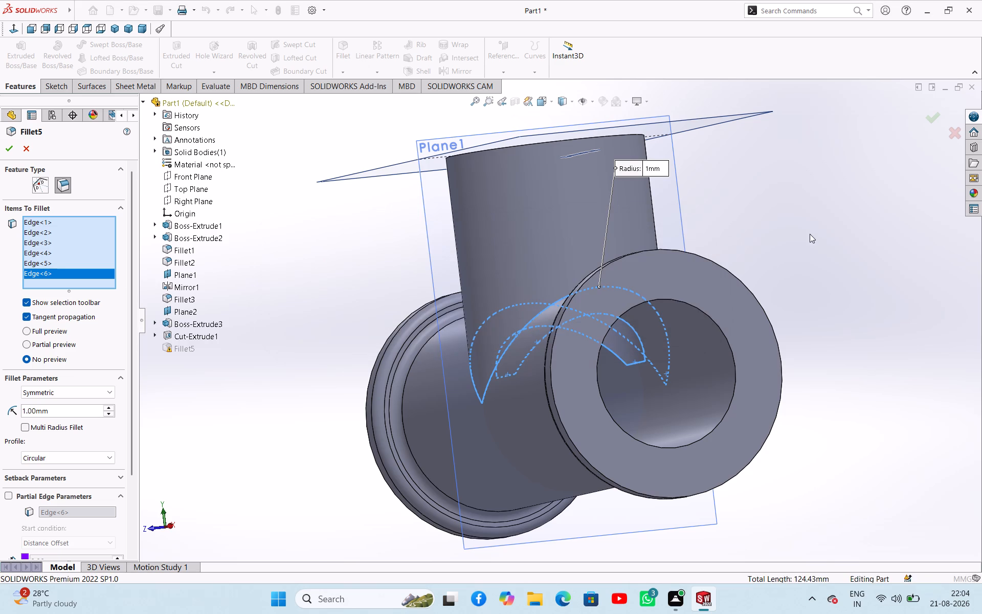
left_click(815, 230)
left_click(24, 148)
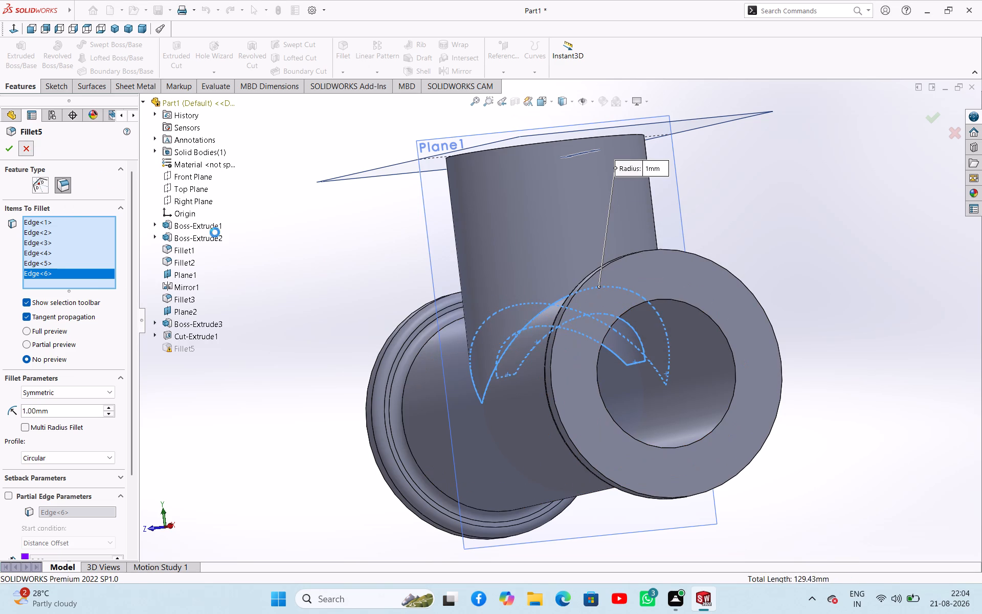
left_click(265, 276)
Fillet one short straight inner edge where the branch bore meets the tube's bore with a 1 mm radius.
middle_click_drag(267, 285, 230, 278)
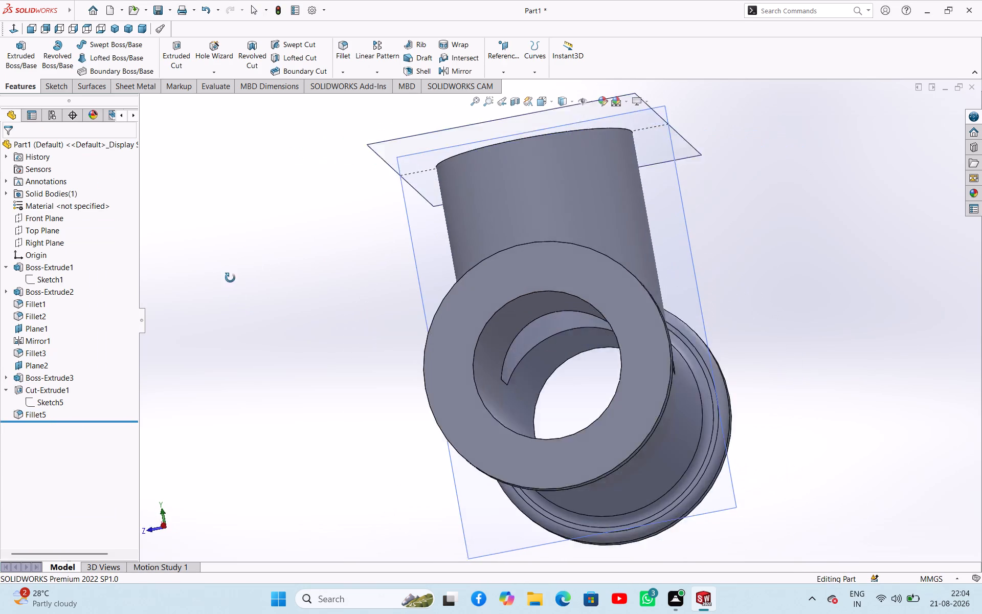
middle_click_drag(230, 278, 215, 283)
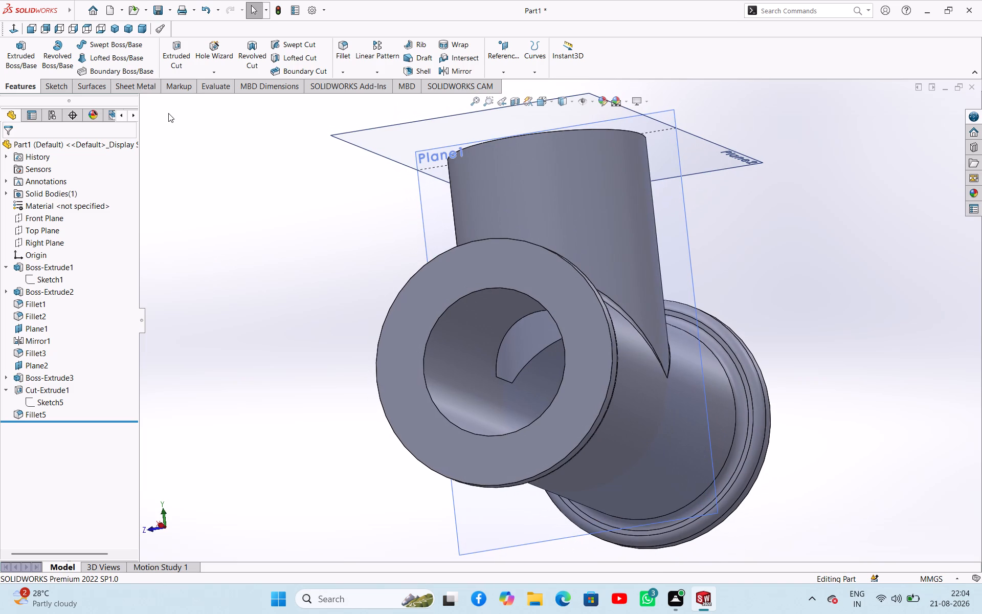
left_click(347, 55)
left_click(502, 378)
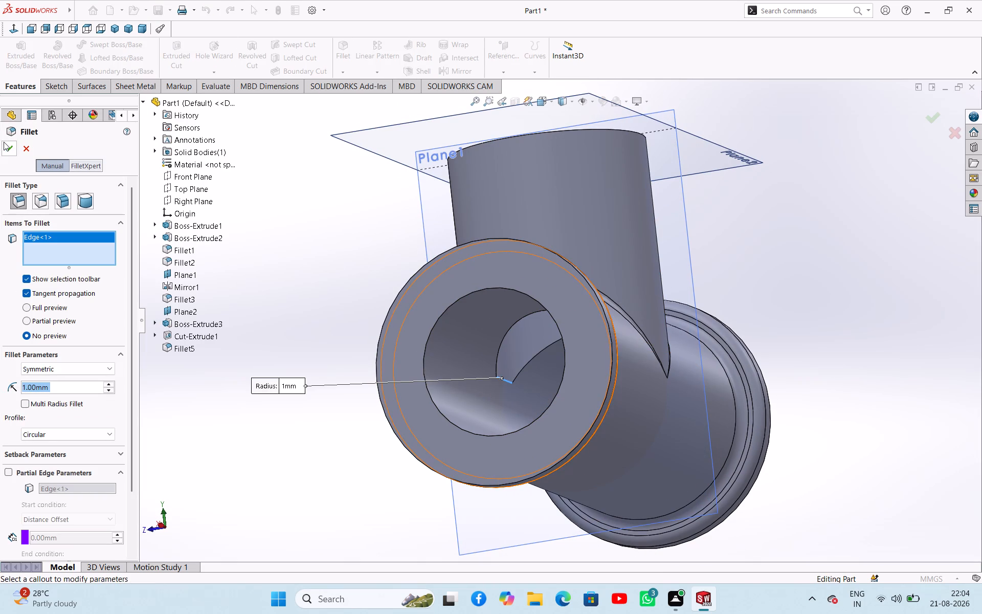
left_click(8, 148)
left_click(256, 294)
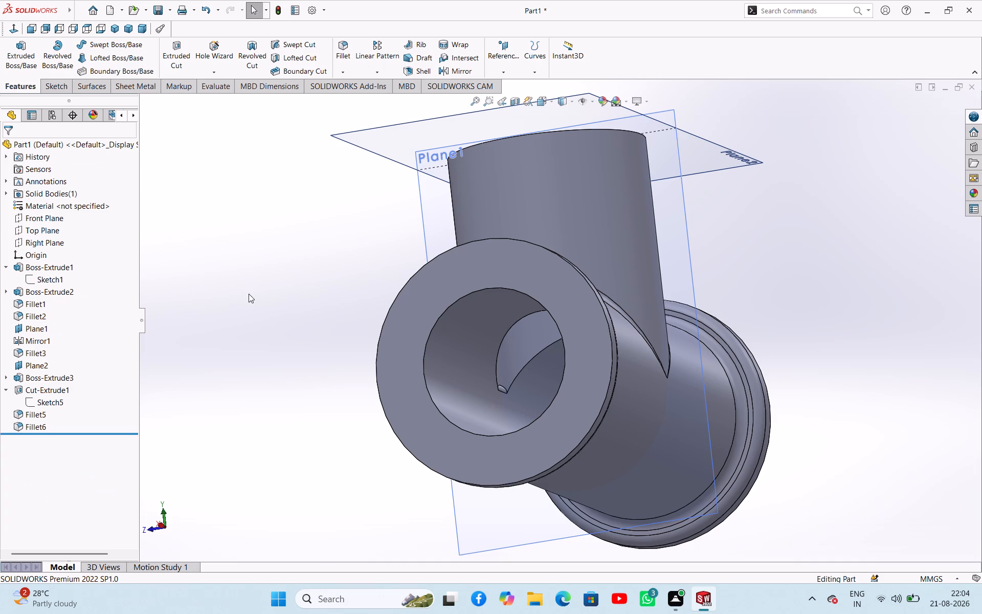
Fillet one curved inner edge of the branch bore opening, adjoining the filleted short edge, with a 1 mm radius.
middle_click_drag(255, 297, 243, 297)
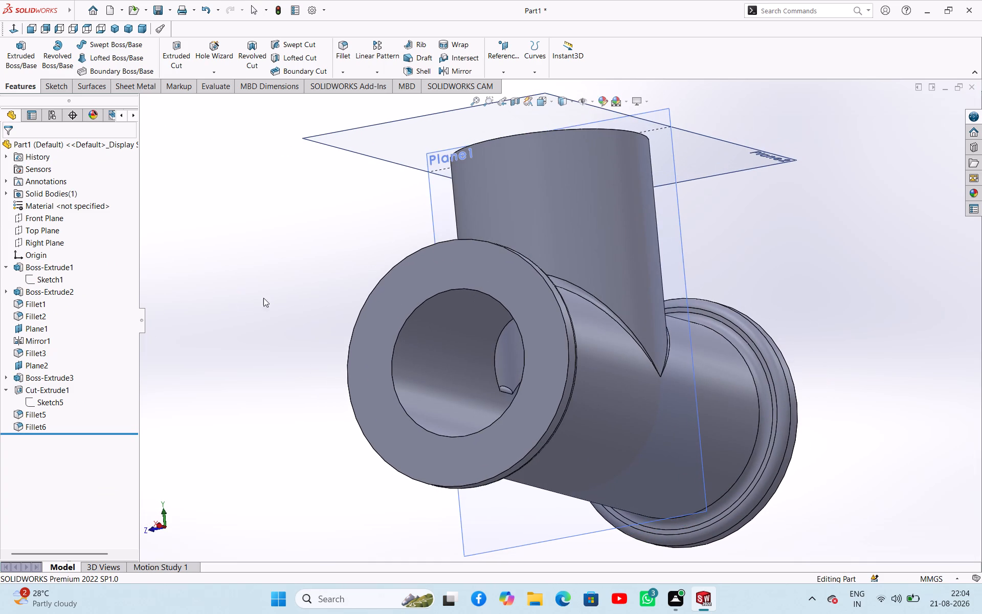
left_click(349, 50)
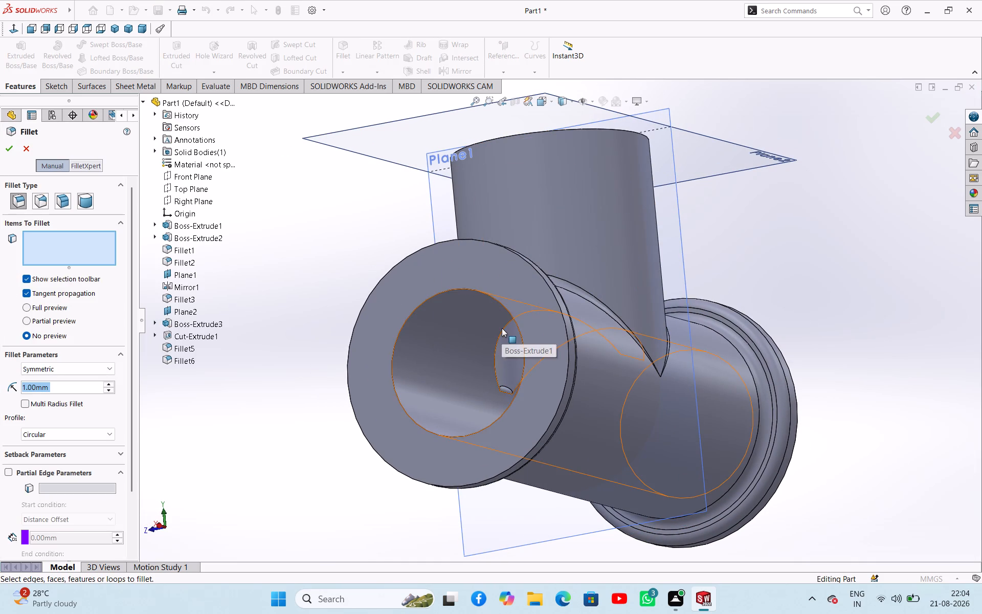
left_click(502, 328)
left_click(304, 286)
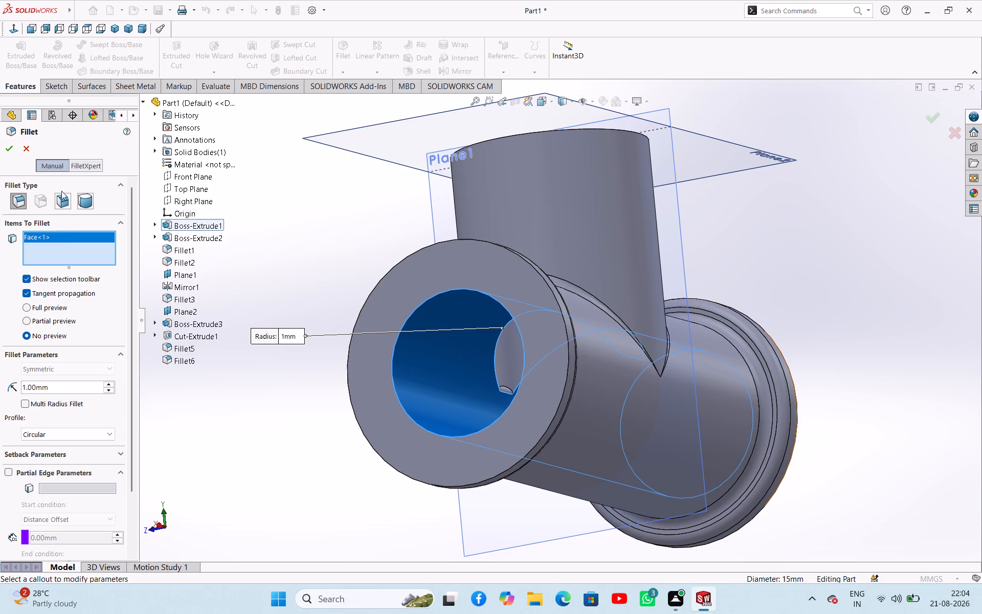
right_click(61, 234)
left_click(86, 252)
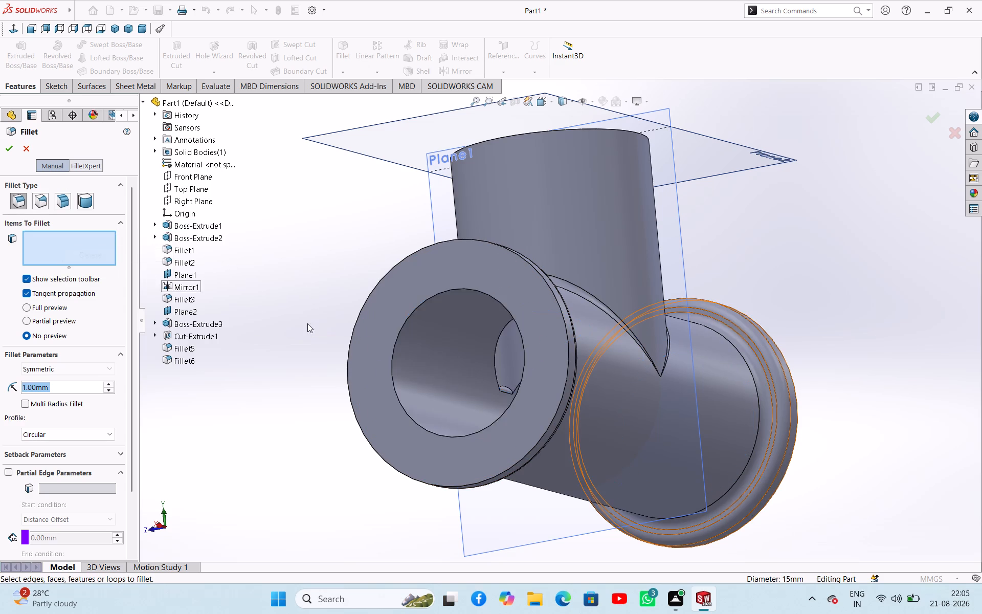
left_click(498, 339)
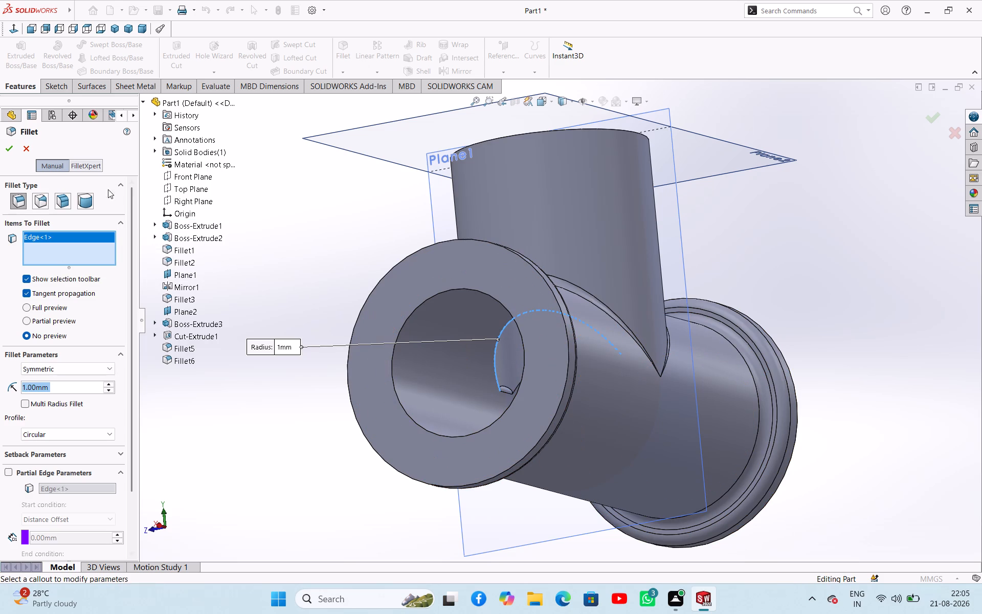
left_click(10, 151)
Fillet the other curved inner edge where the branch bore opens into the tube's bore with a 1 mm radius.
middle_click_drag(260, 291, 263, 293)
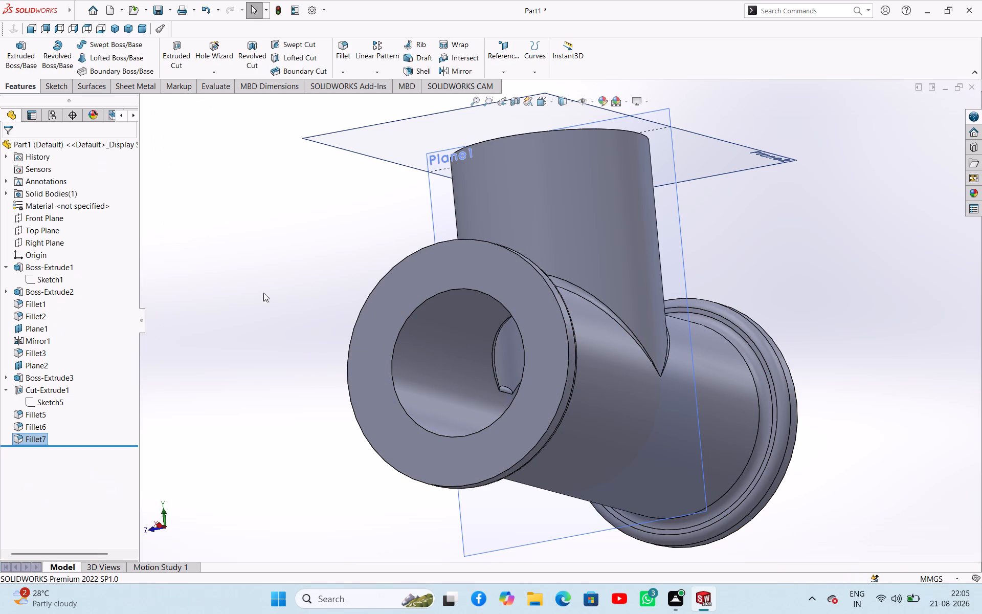
middle_click_drag(263, 293, 336, 276)
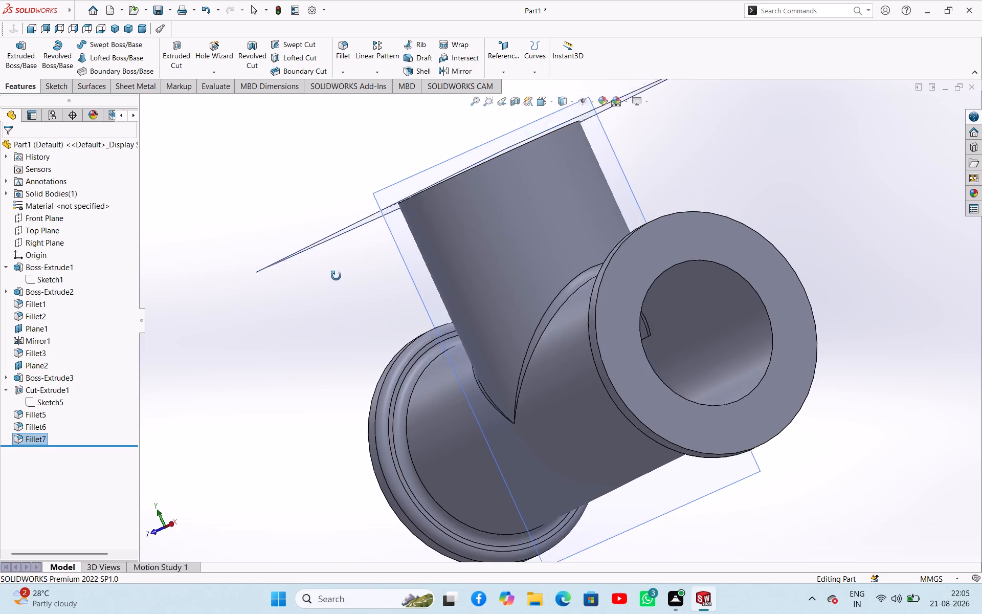
middle_click_drag(336, 276, 300, 287)
left_click(288, 376)
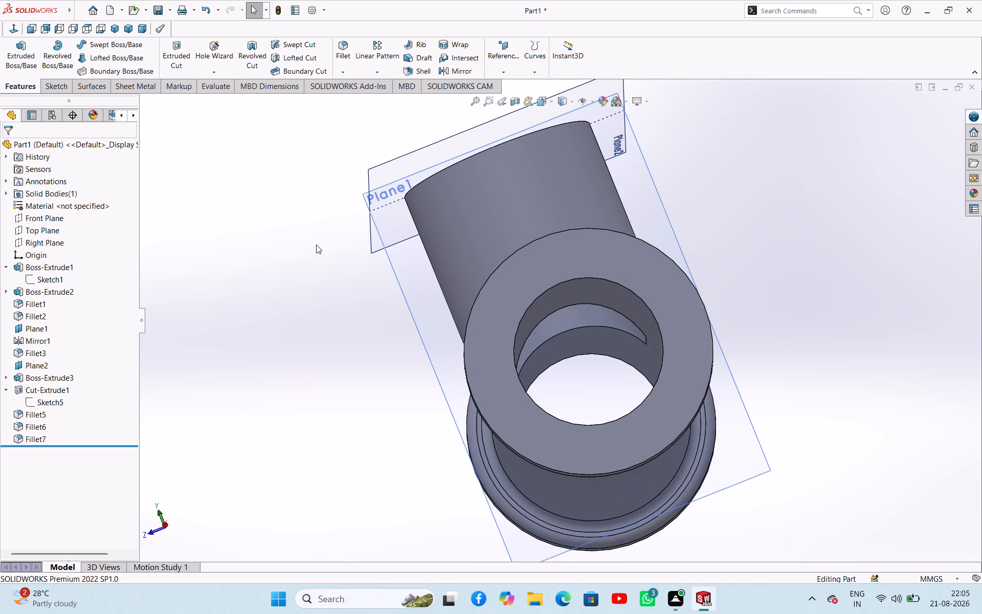
left_click(348, 43)
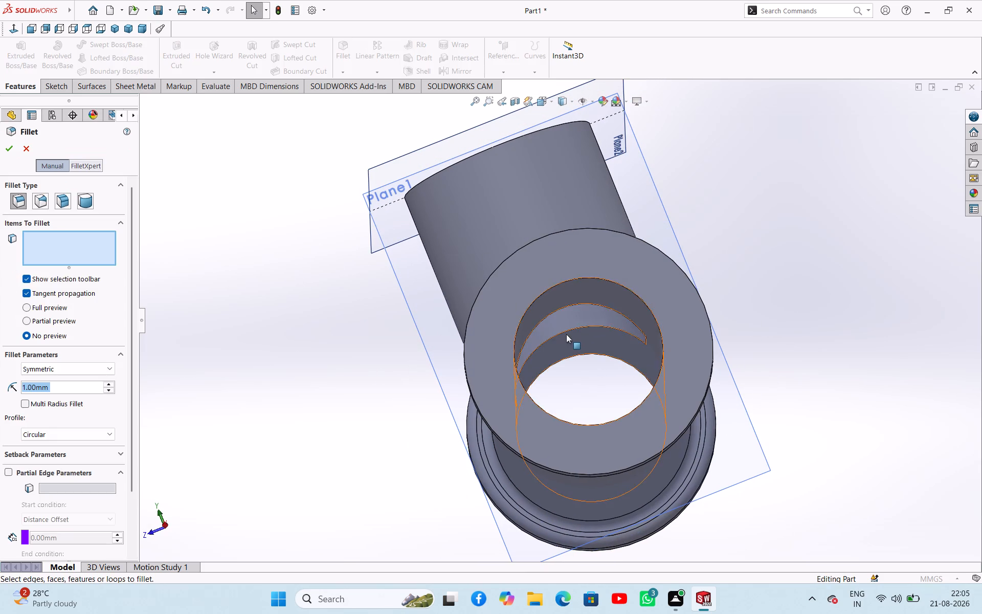
left_click(565, 332)
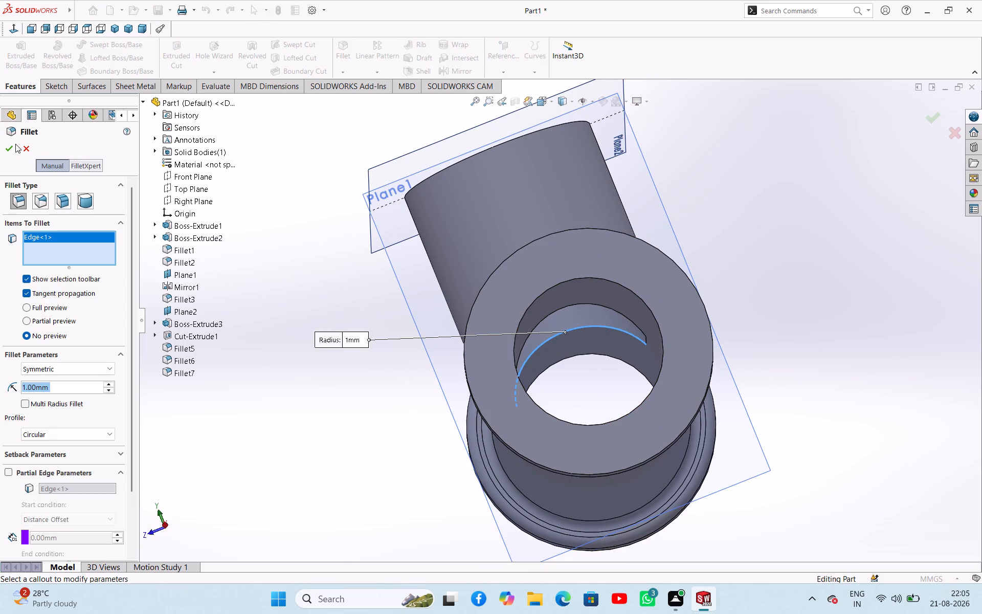
left_click(12, 146)
left_click(313, 269)
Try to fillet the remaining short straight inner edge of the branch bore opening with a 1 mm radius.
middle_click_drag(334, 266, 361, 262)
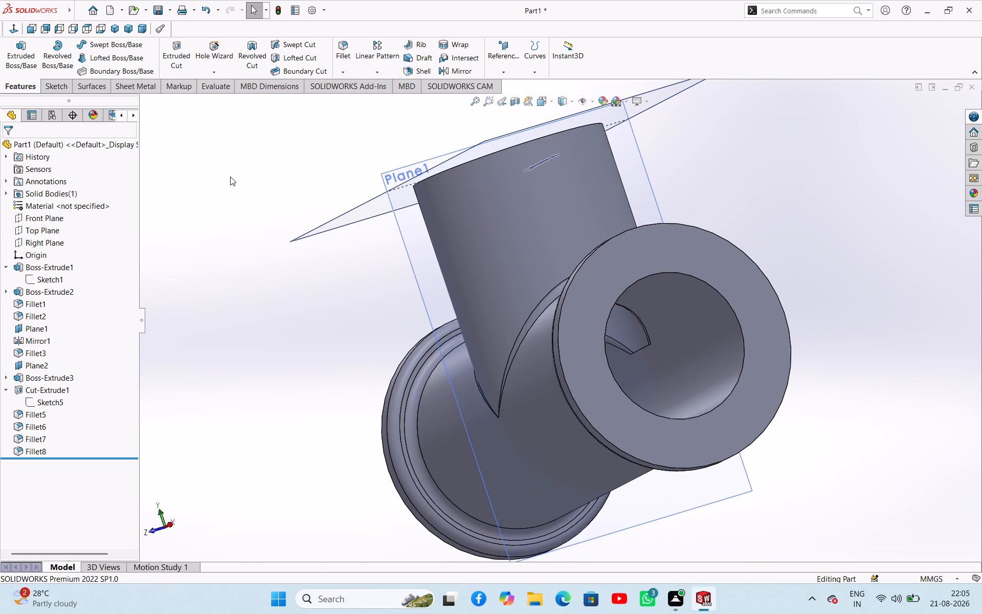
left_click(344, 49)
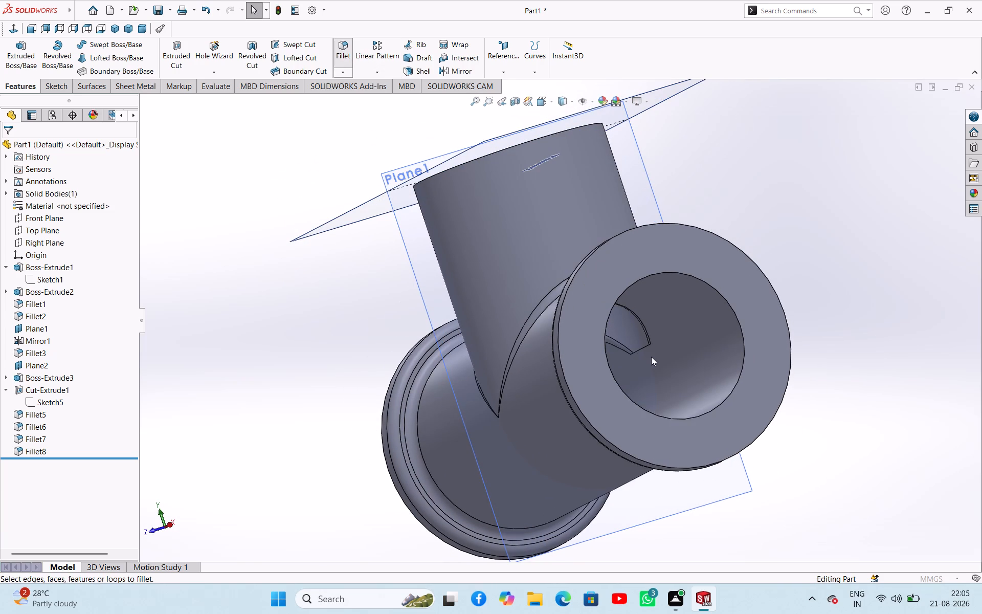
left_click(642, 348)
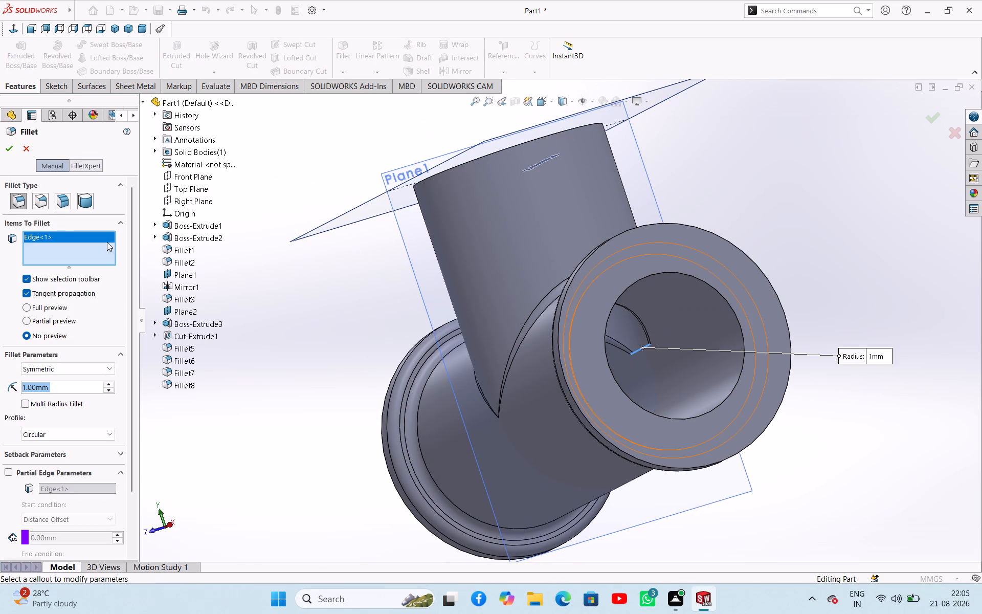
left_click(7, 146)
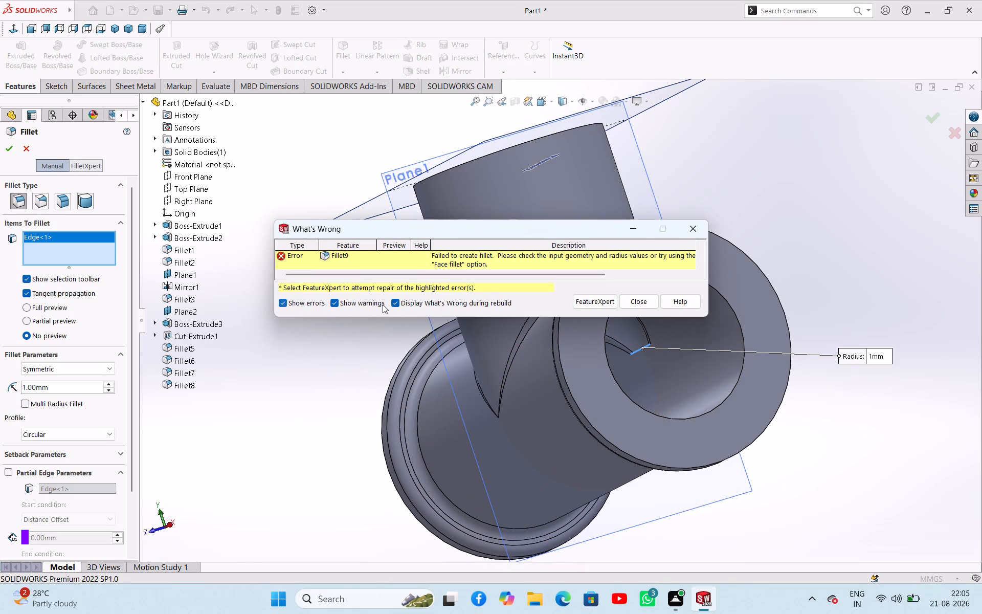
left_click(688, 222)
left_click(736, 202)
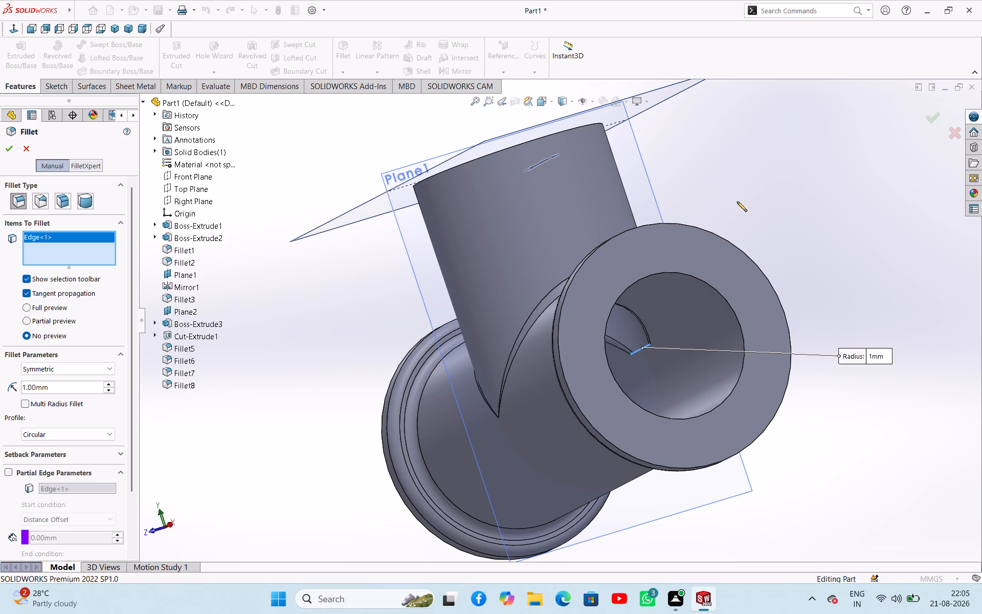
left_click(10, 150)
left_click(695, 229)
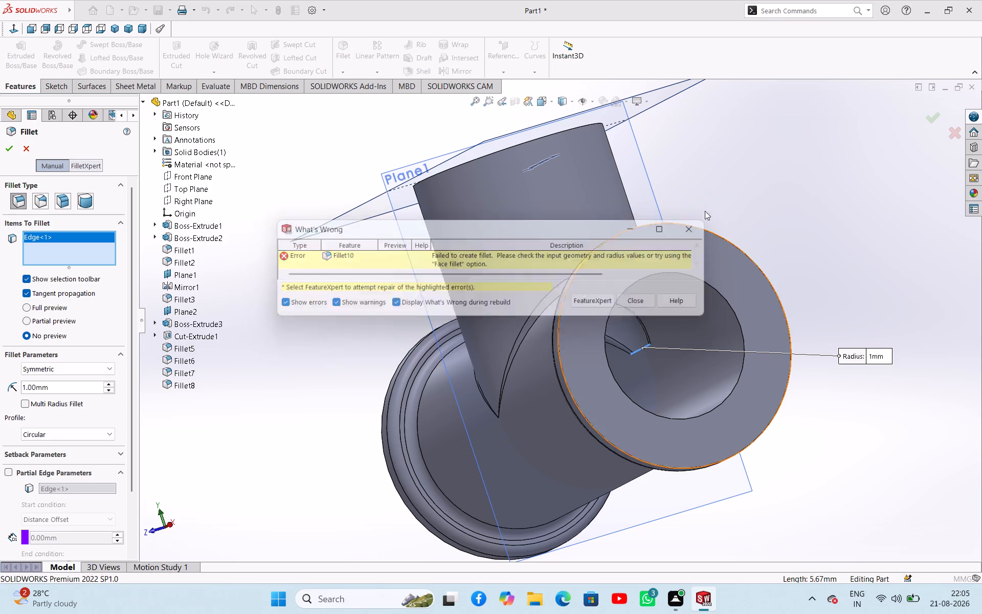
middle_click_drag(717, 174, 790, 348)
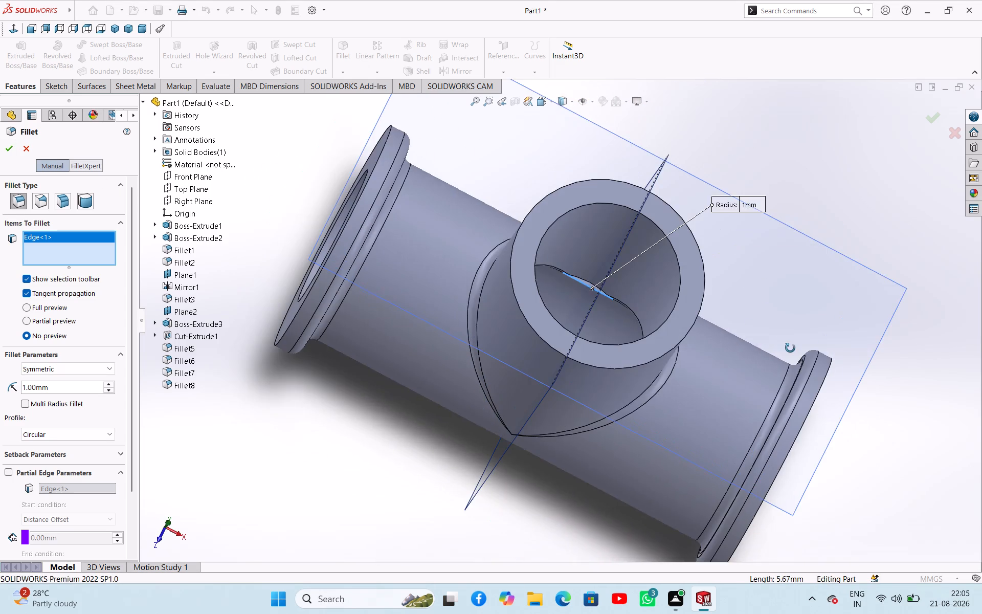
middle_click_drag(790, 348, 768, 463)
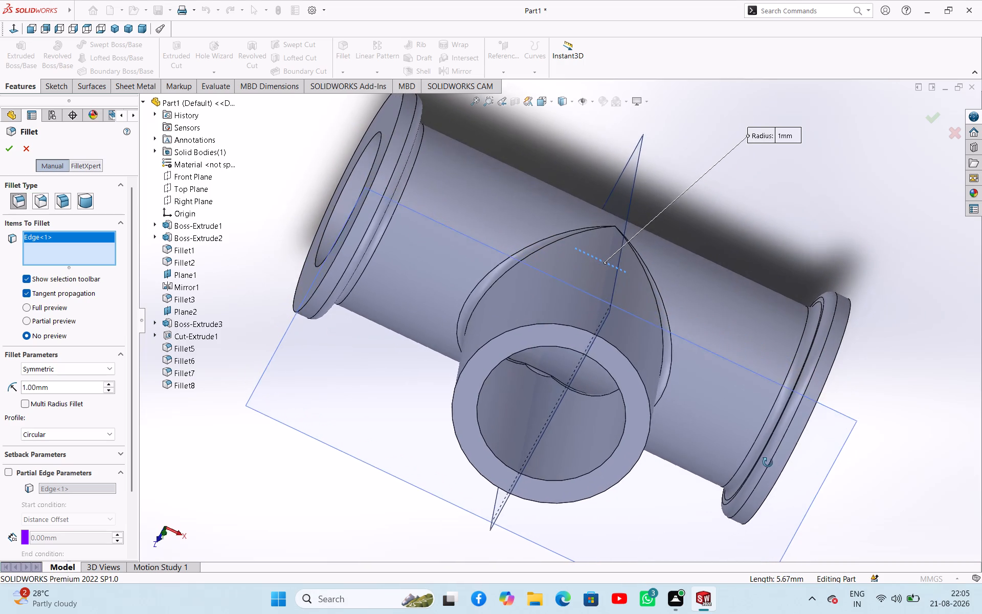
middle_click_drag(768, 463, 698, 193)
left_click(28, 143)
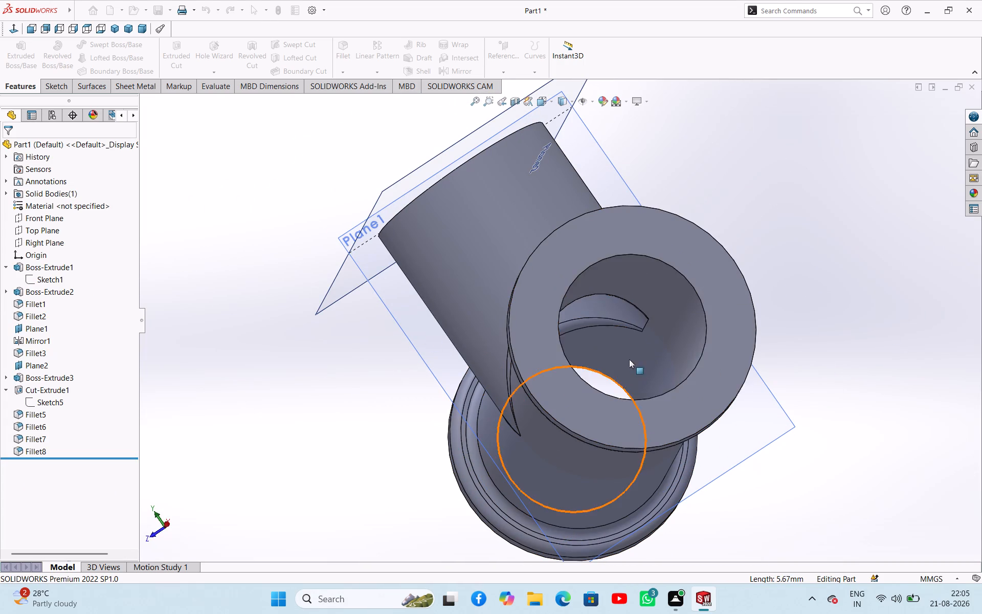
Sketch on the small flat sliver face inside the branch bore opening, converting the face's edges into the sketch profile.
middle_click_drag(672, 338, 679, 357)
scroll(640, 324, "down", 5)
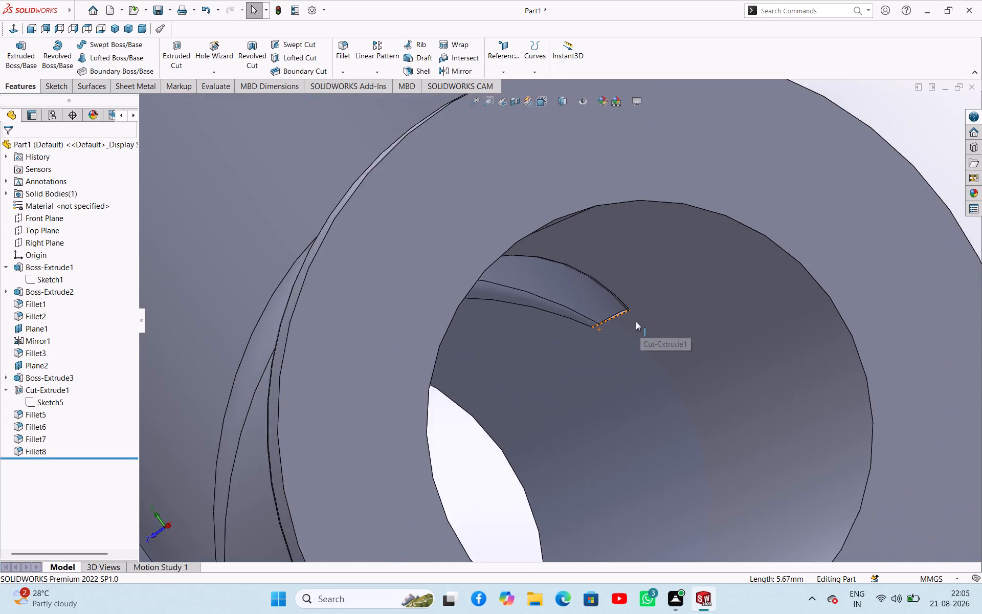
scroll(636, 321, "down", 2)
middle_click_drag(635, 321, 633, 337)
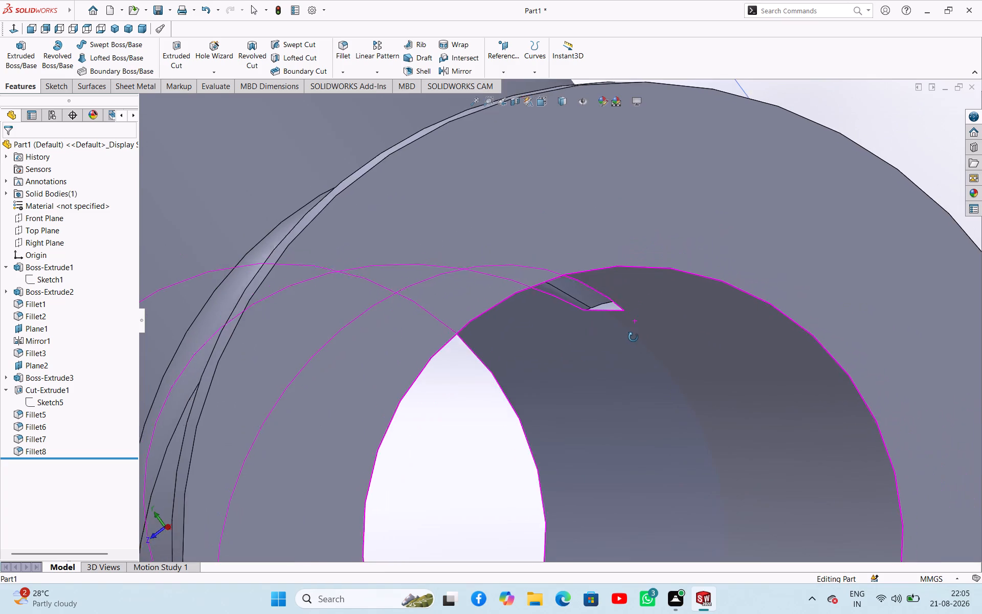
middle_click_drag(633, 337, 637, 336)
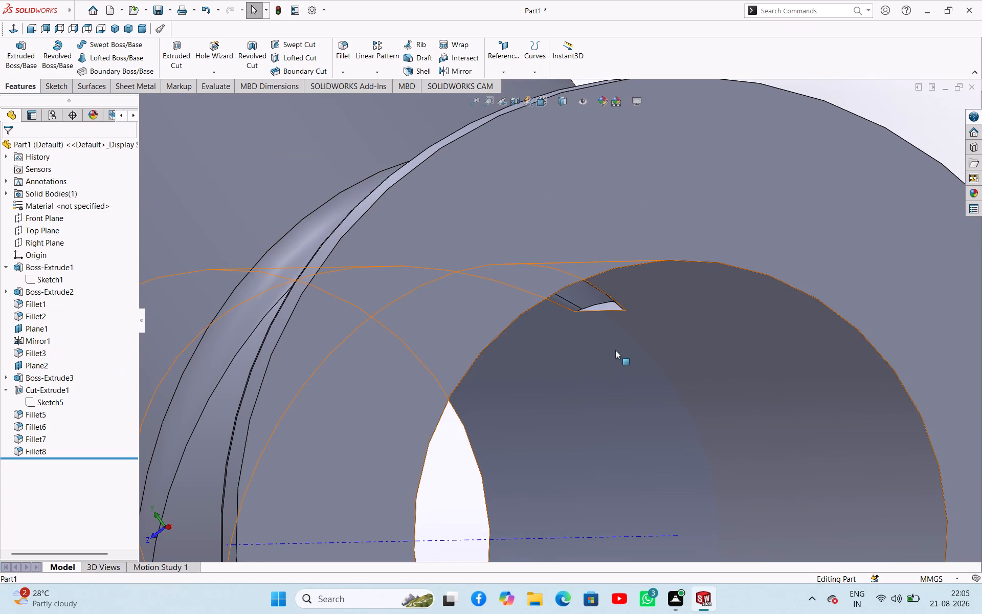
left_click(606, 305)
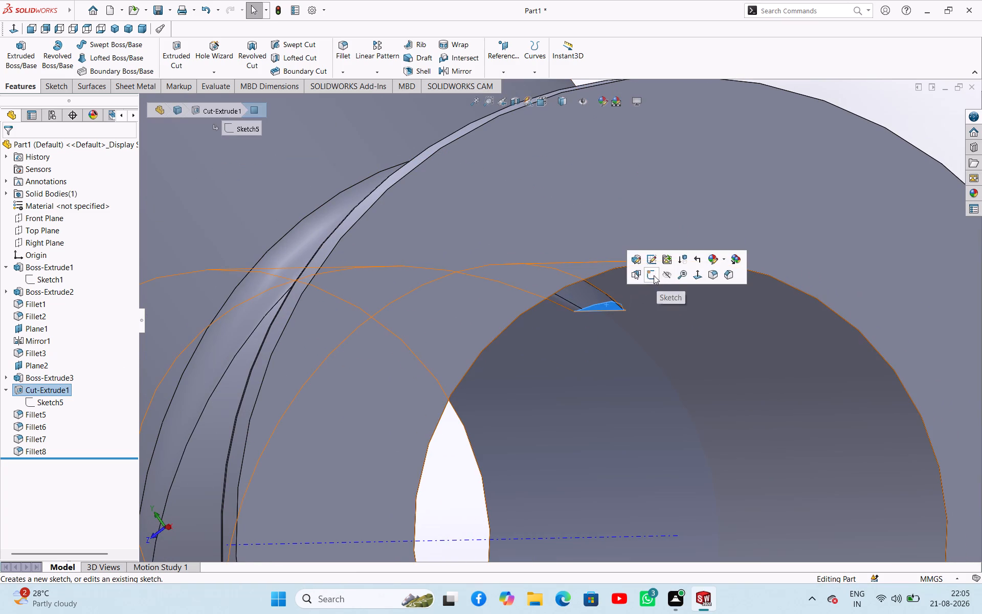
left_click(654, 274)
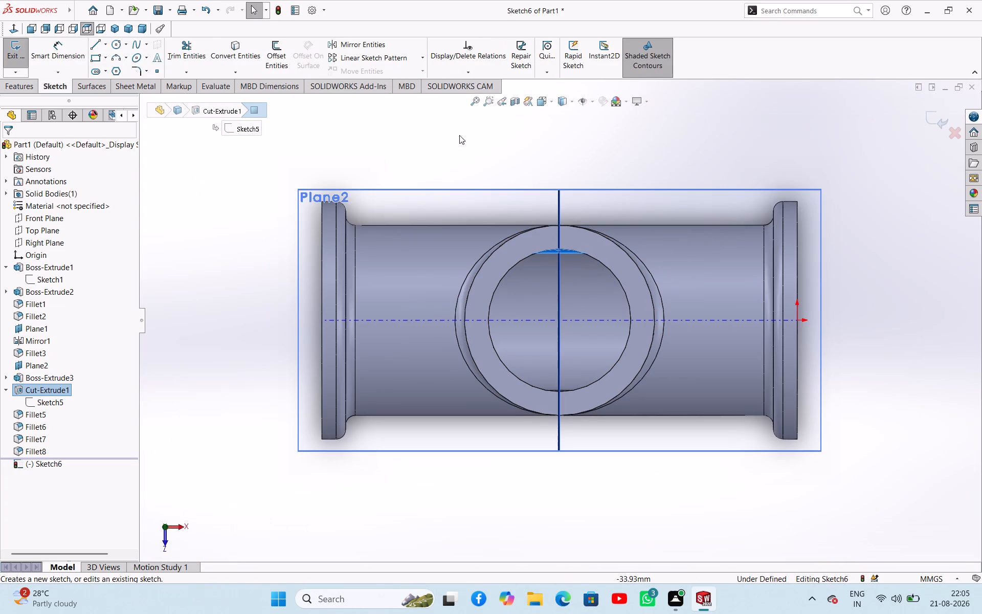
left_click(244, 53)
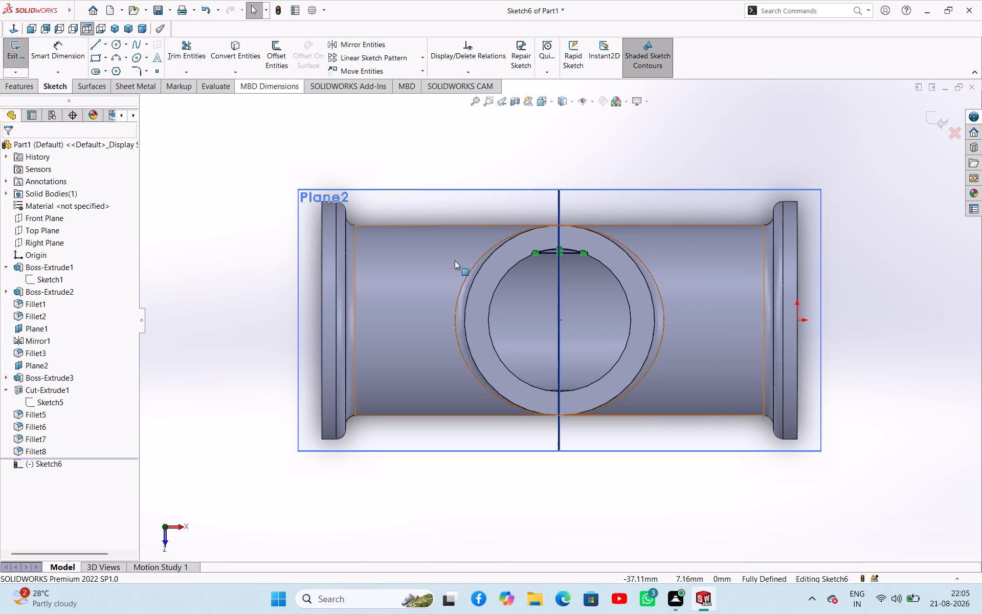
middle_click_drag(602, 283, 604, 257)
left_click(17, 62)
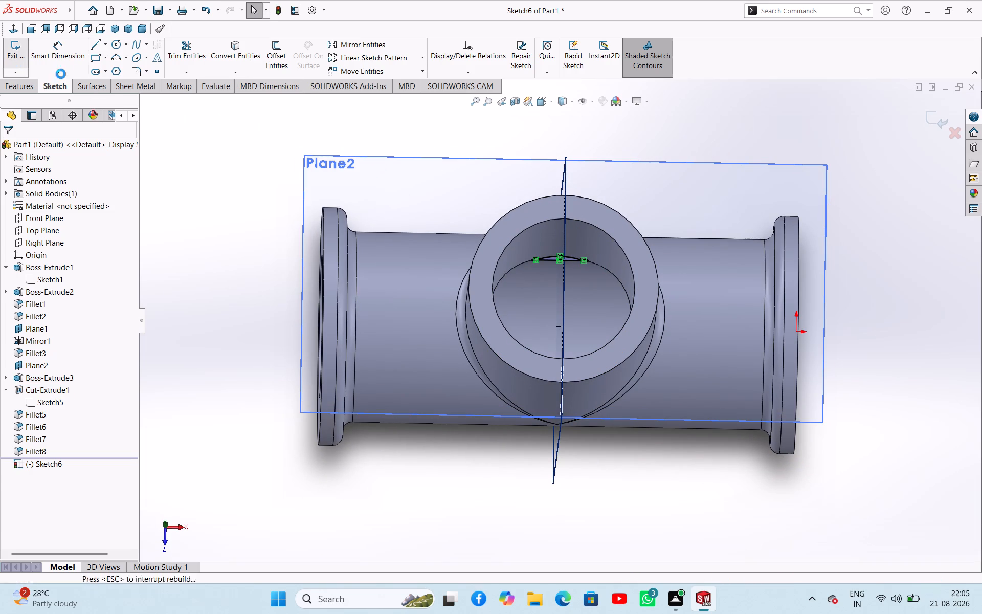
Extrude-cut the converted sliver profile with a blind depth of 7.5 mm into the bore wall.
left_click(176, 55)
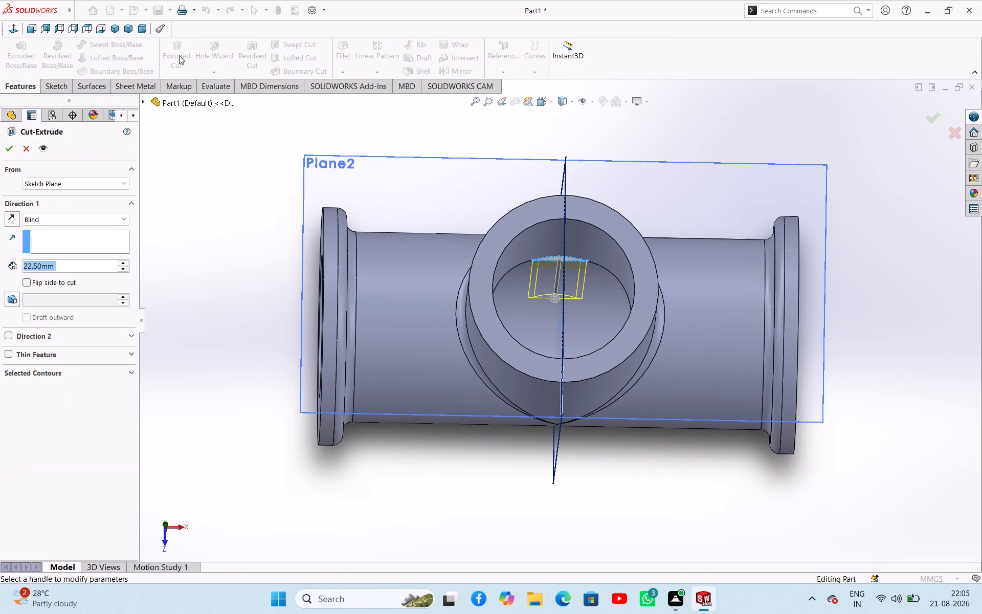
middle_click_drag(414, 217, 284, 160)
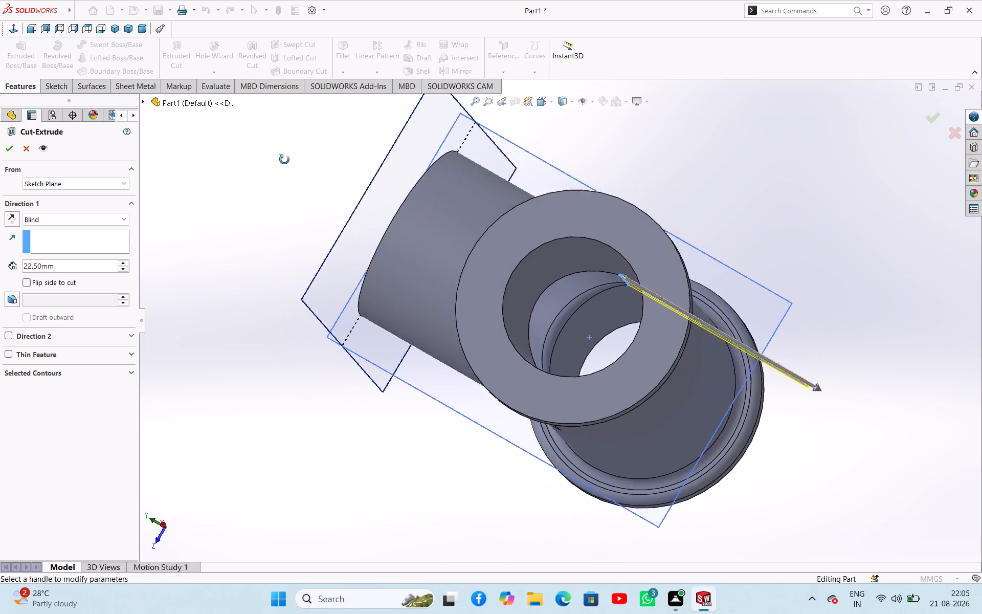
middle_click_drag(284, 160, 305, 166)
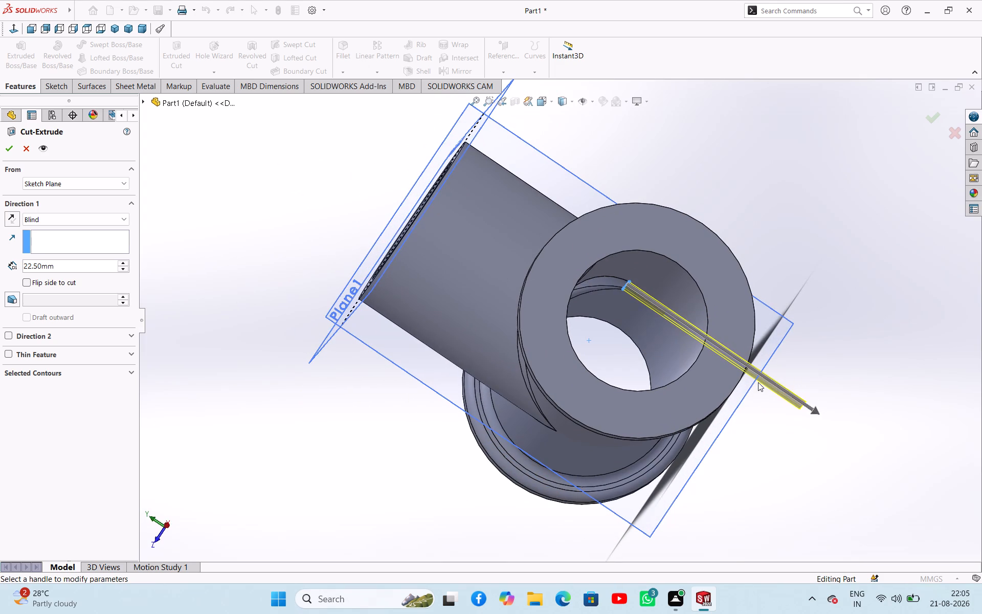
left_click_drag(813, 412, 713, 351)
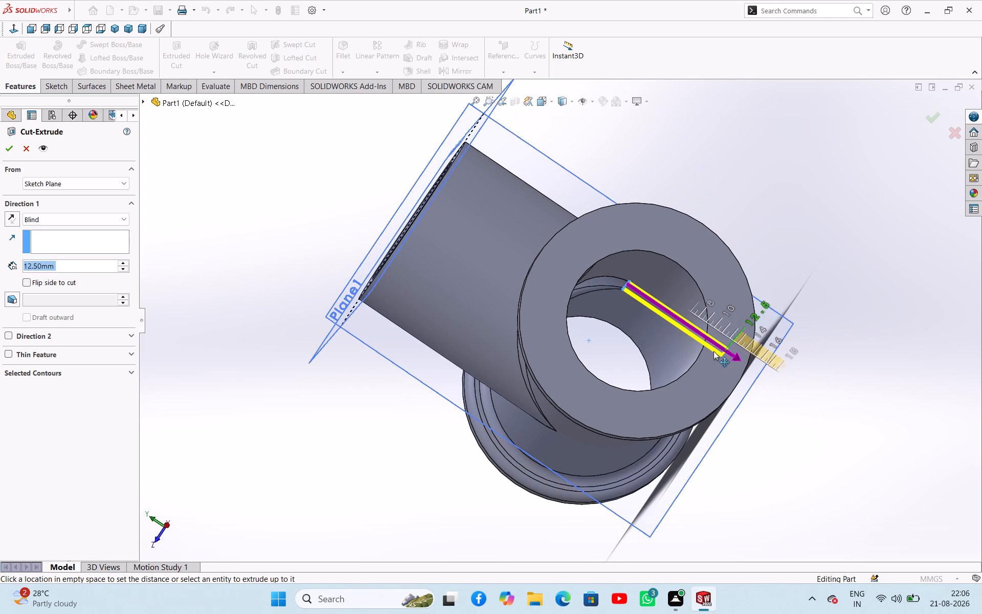
left_click_drag(713, 351, 676, 326)
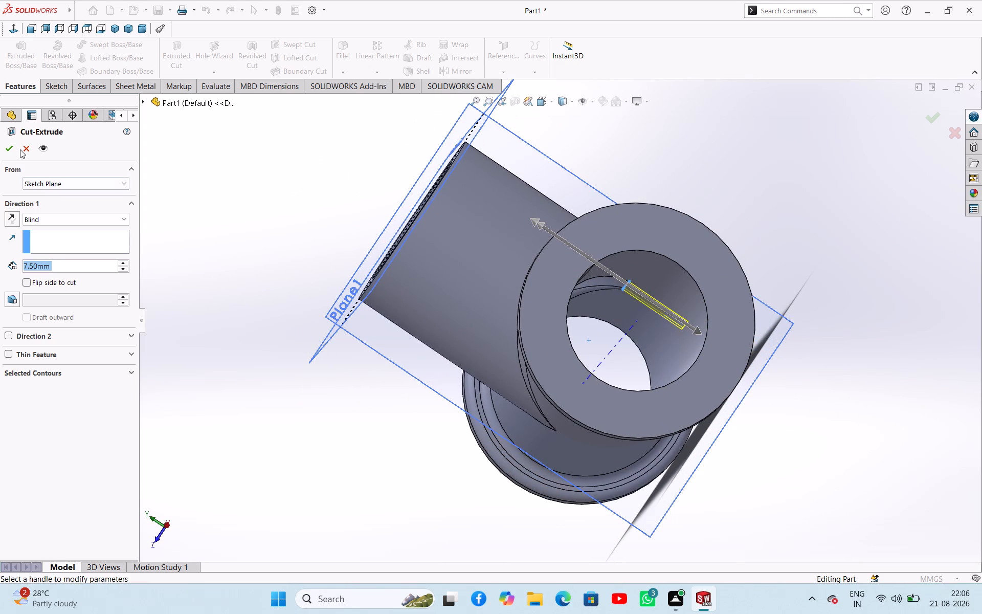
left_click(15, 149)
left_click(345, 248)
Edit the sliver cut inside the branch bore and reduce its blind depth to 0.5 mm.
middle_click_drag(396, 247, 398, 248)
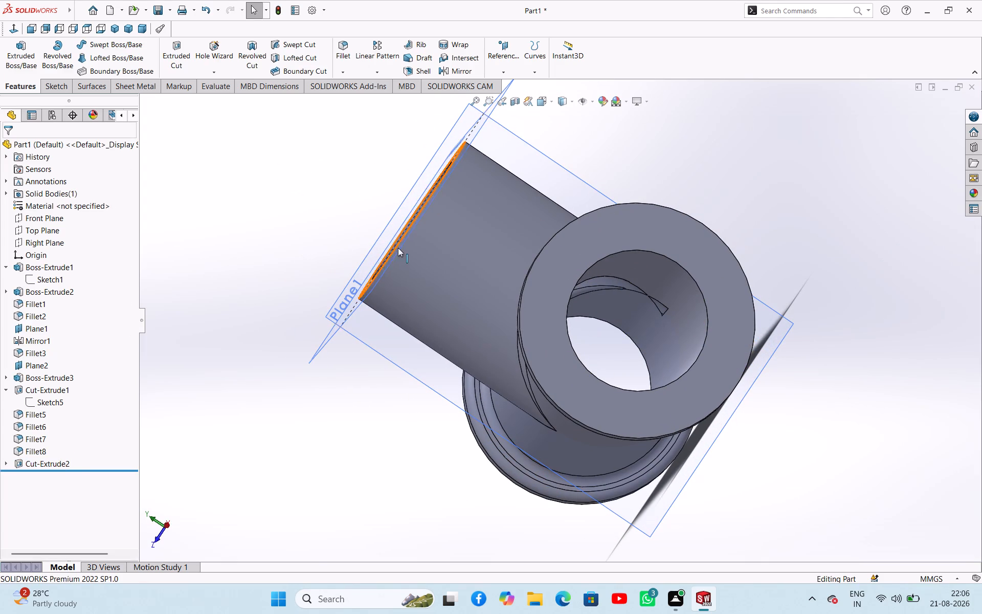
middle_click_drag(398, 248, 403, 221)
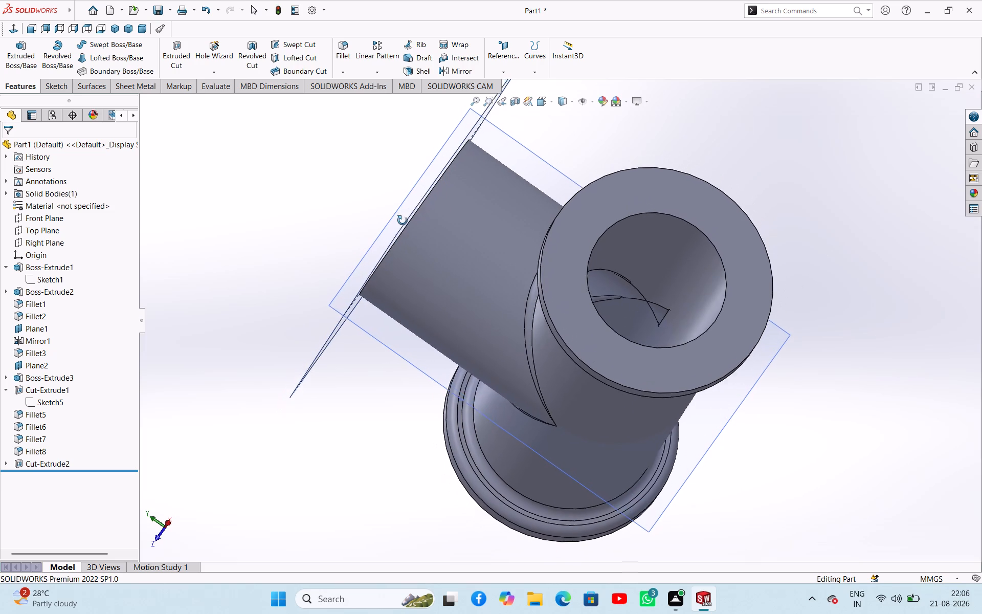
middle_click_drag(403, 221, 397, 236)
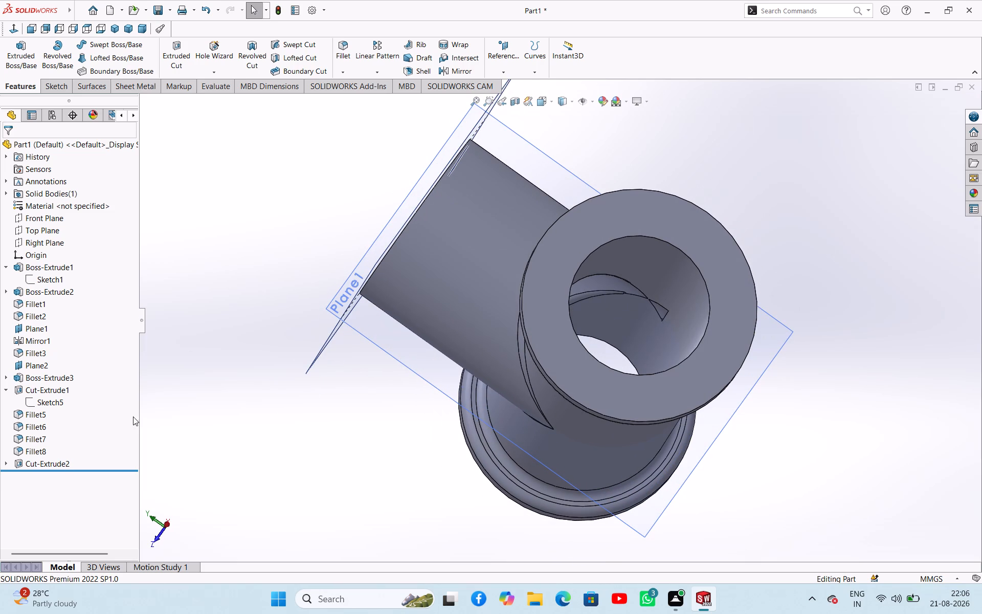
left_click(59, 465)
left_click(74, 440)
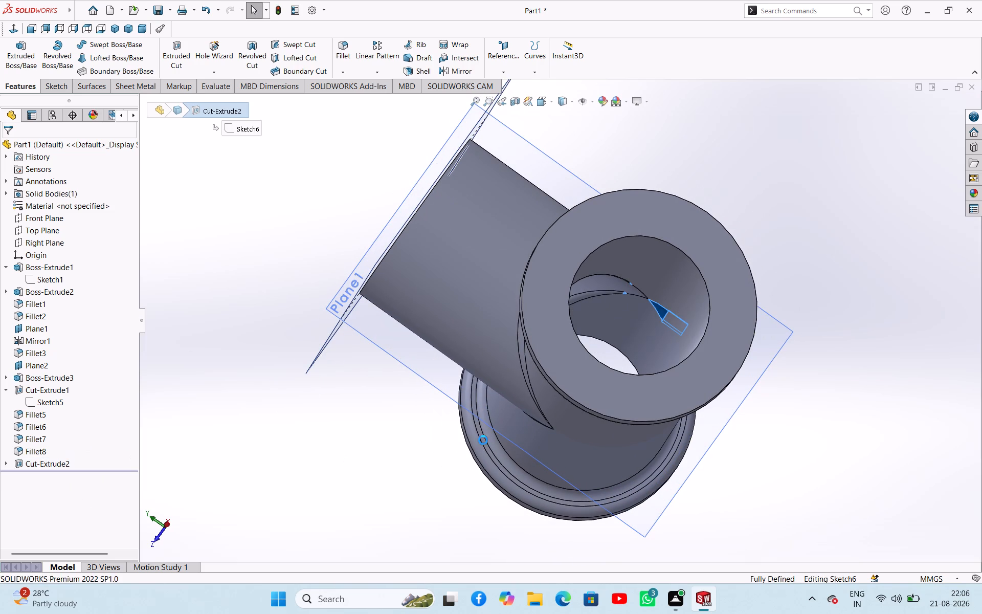
scroll(690, 318, "down", 6)
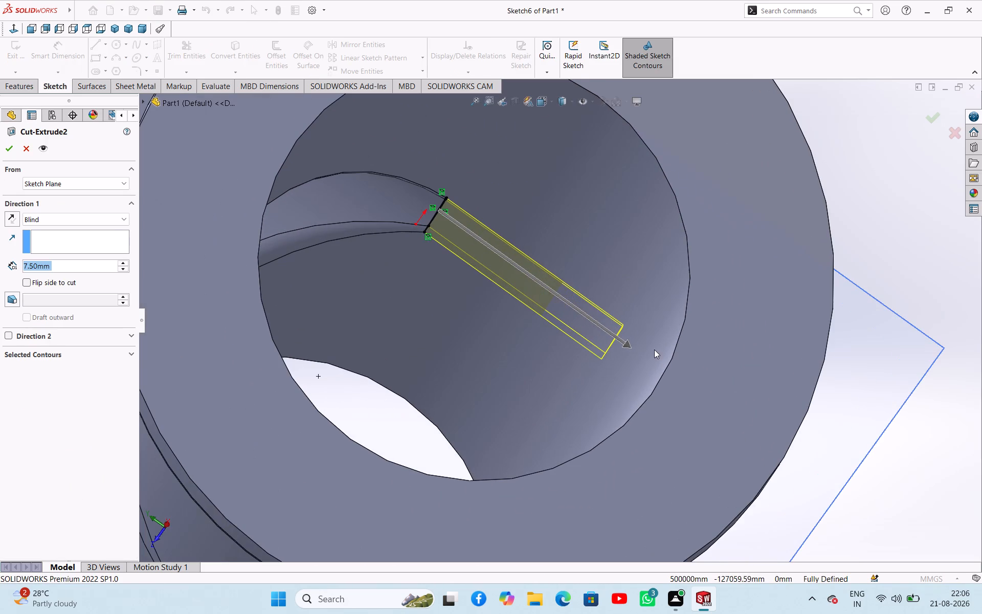
left_click_drag(630, 343, 574, 314)
left_click_drag(604, 324, 572, 305)
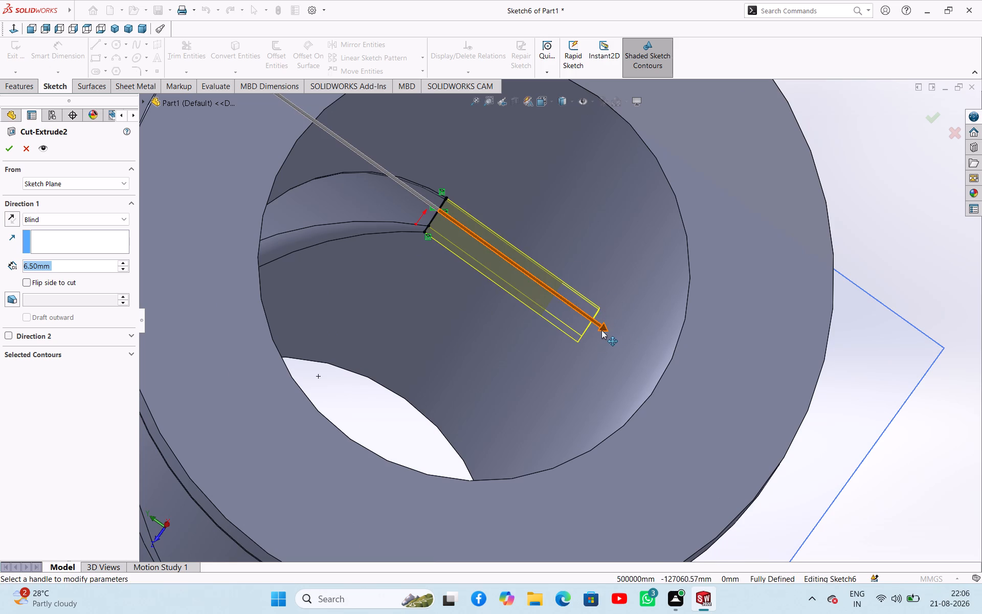
left_click_drag(601, 330, 570, 310)
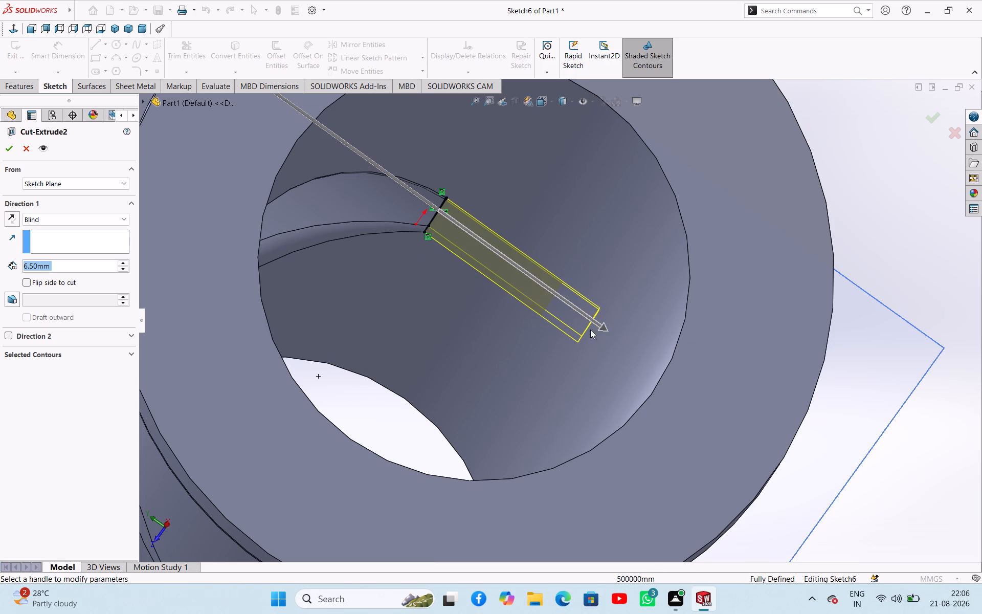
left_click_drag(605, 326, 509, 297)
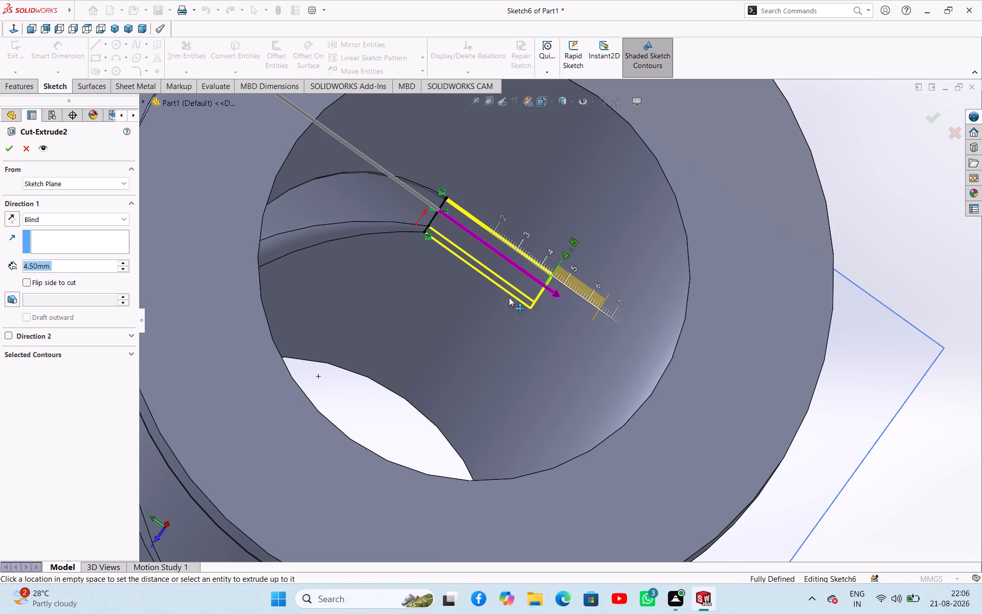
left_click_drag(509, 297, 449, 235)
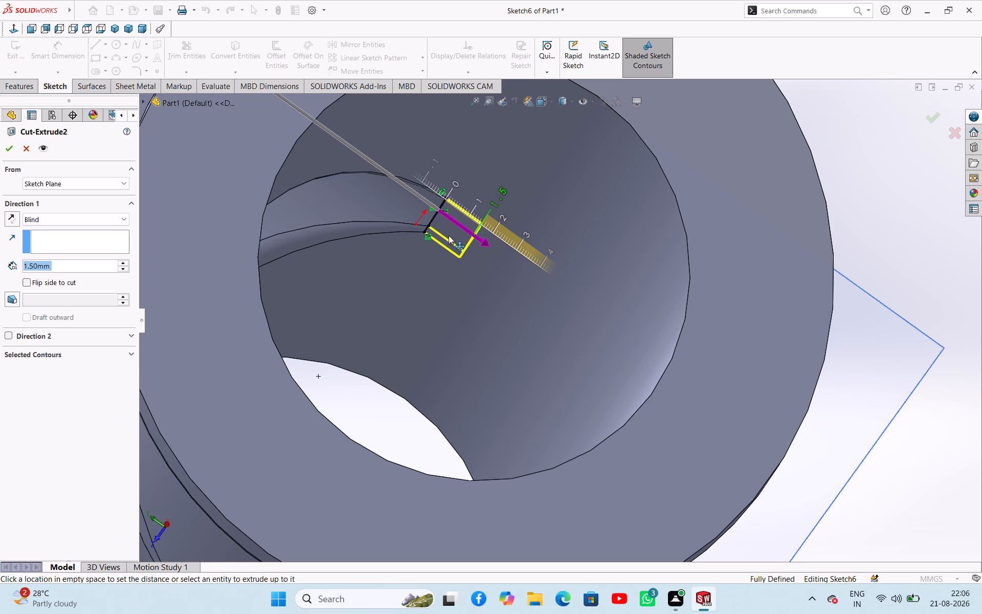
left_click_drag(449, 235, 433, 225)
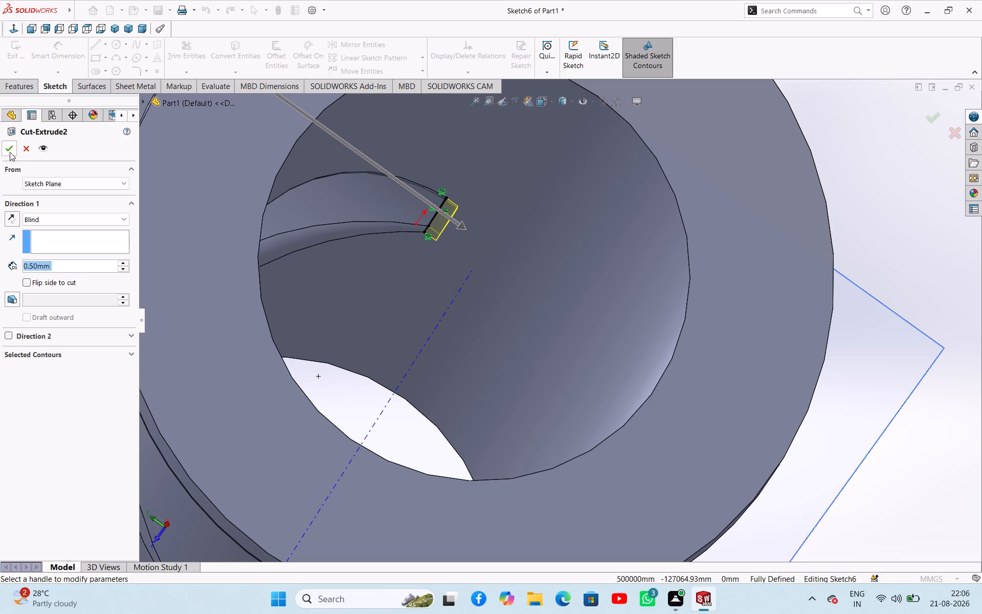
left_click(10, 152)
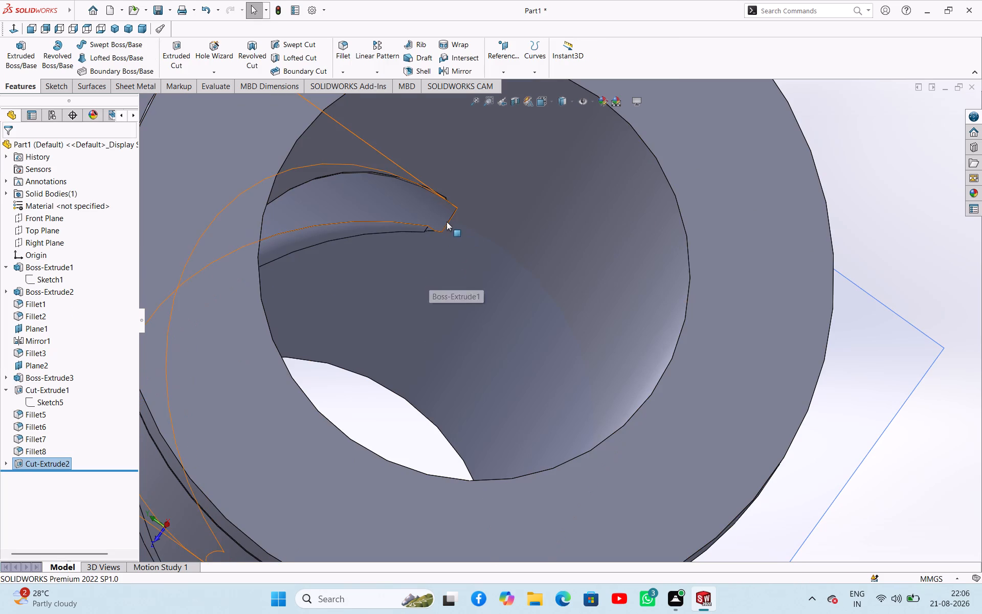
Fillet the short straight edge at the end of the sliver cut with a 1 mm radius.
middle_click_drag(464, 282, 432, 330)
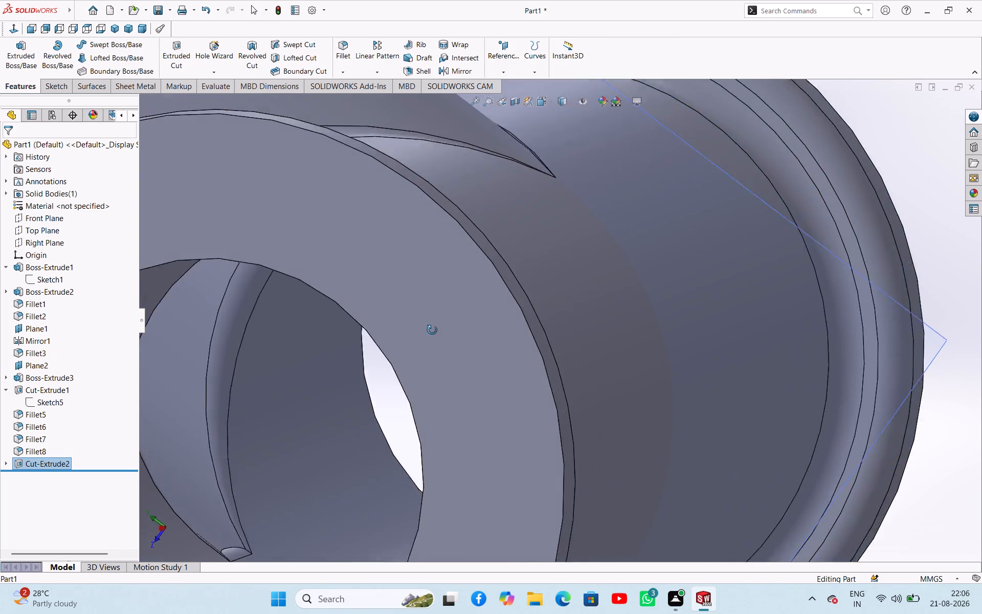
middle_click_drag(432, 330, 461, 289)
left_click(346, 42)
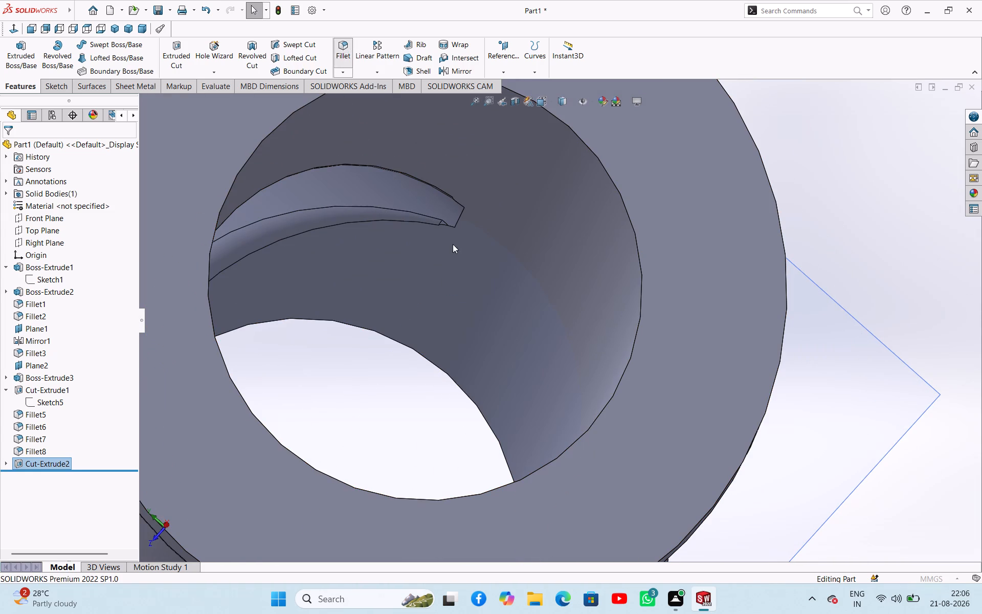
left_click(461, 214)
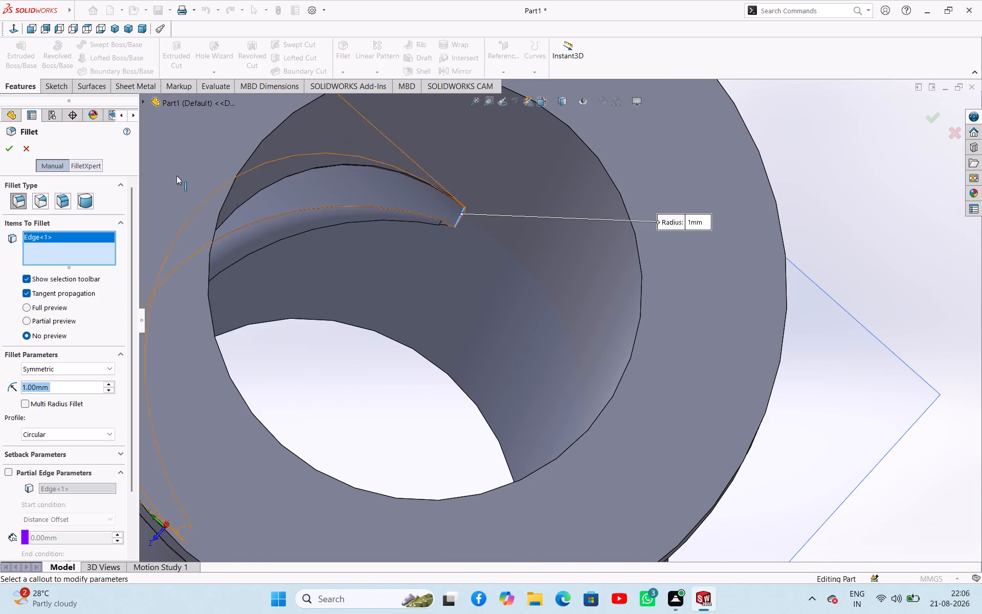
left_click(5, 151)
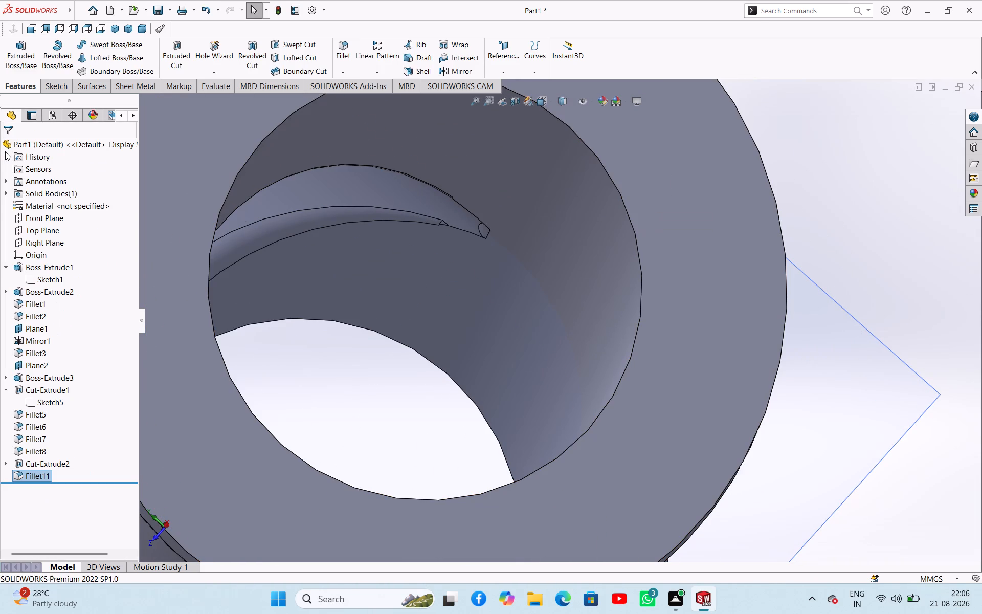
Edit the sliver cut inside the branch bore and set its blind depth to 0.2 mm.
left_click(54, 465)
left_click(64, 438)
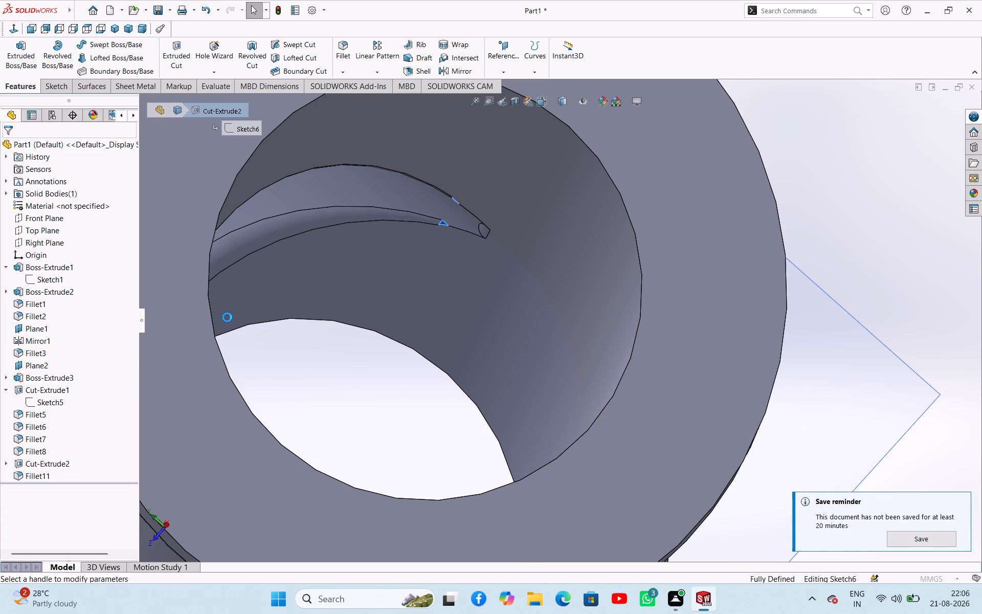
scroll(473, 233, "down", 9)
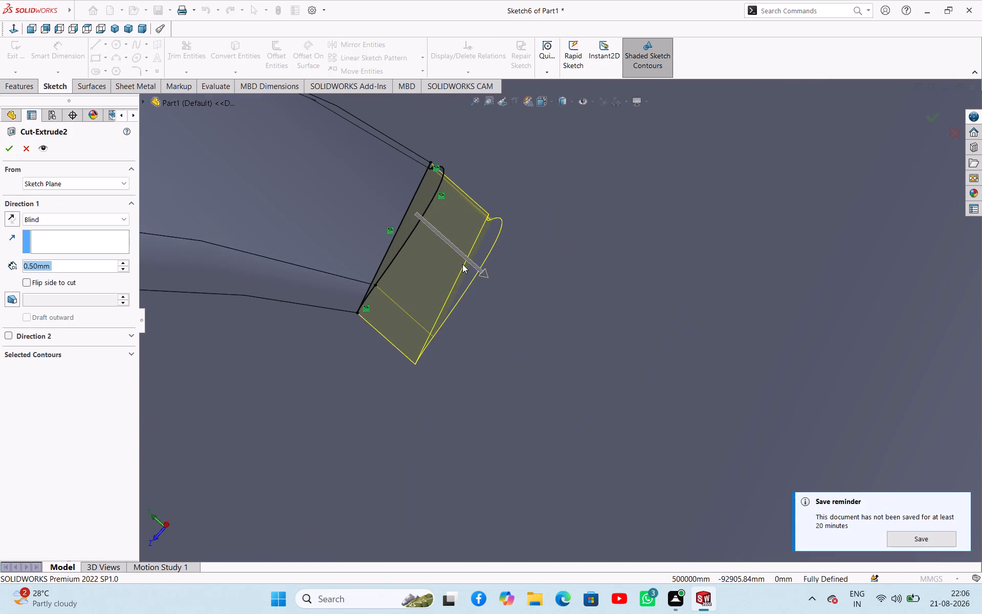
left_click_drag(486, 272, 417, 221)
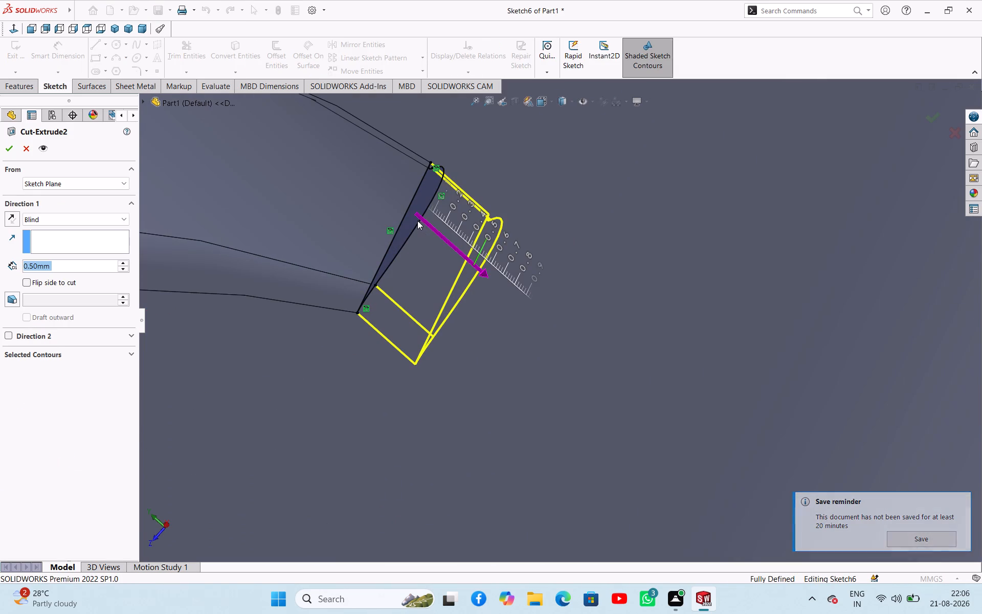
left_click_drag(417, 221, 416, 220)
left_click_drag(482, 274, 459, 255)
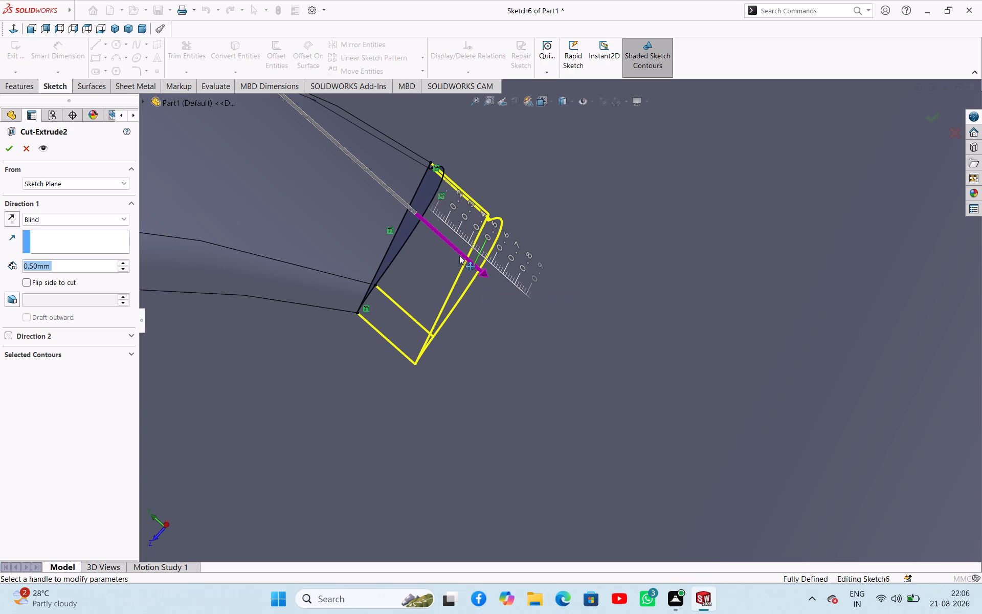
left_click_drag(459, 255, 547, 343)
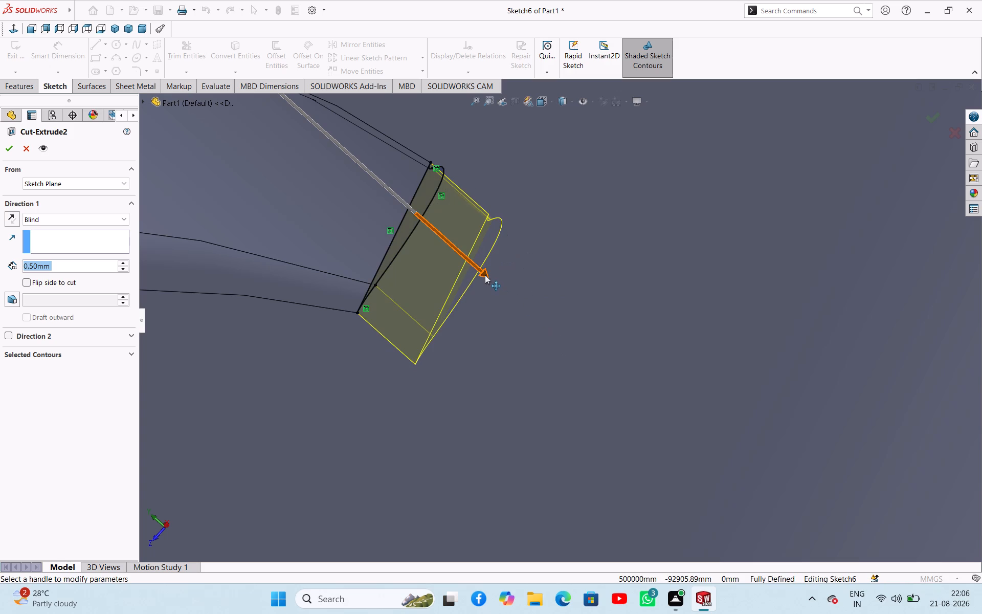
left_click_drag(485, 275, 436, 216)
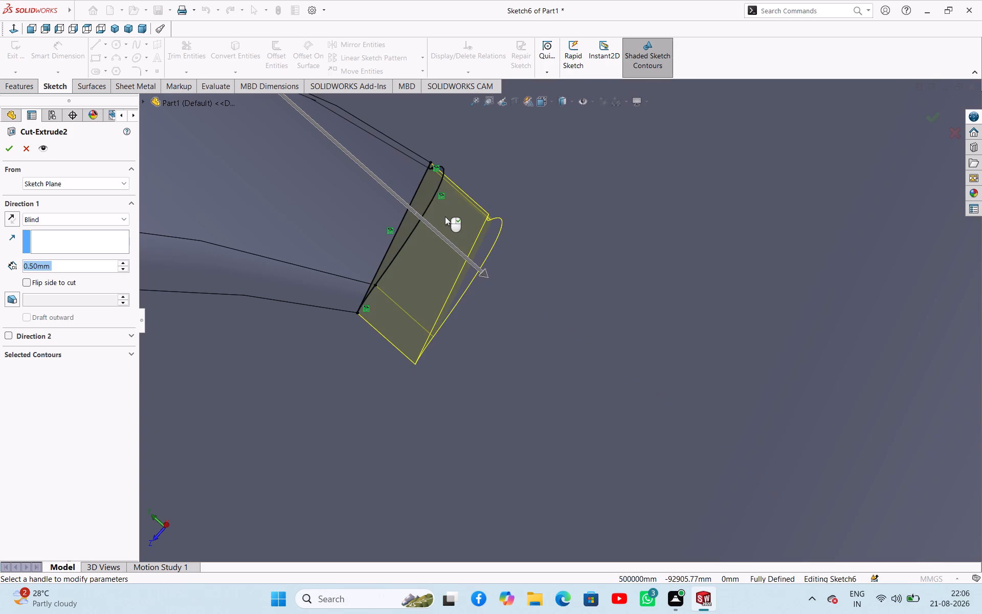
left_click(124, 263)
triple_click(124, 269)
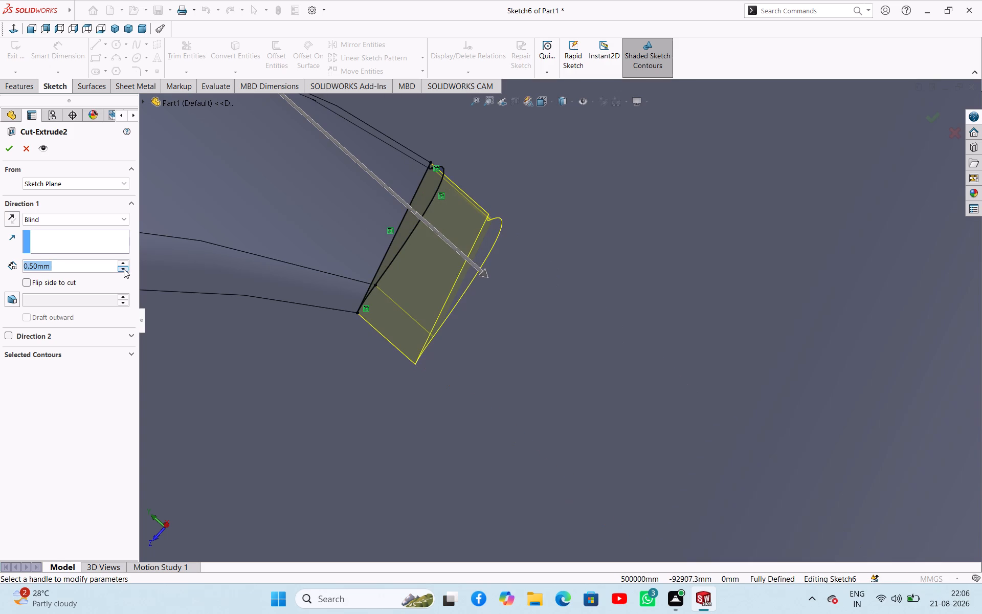
triple_click(124, 269)
double_click(86, 265)
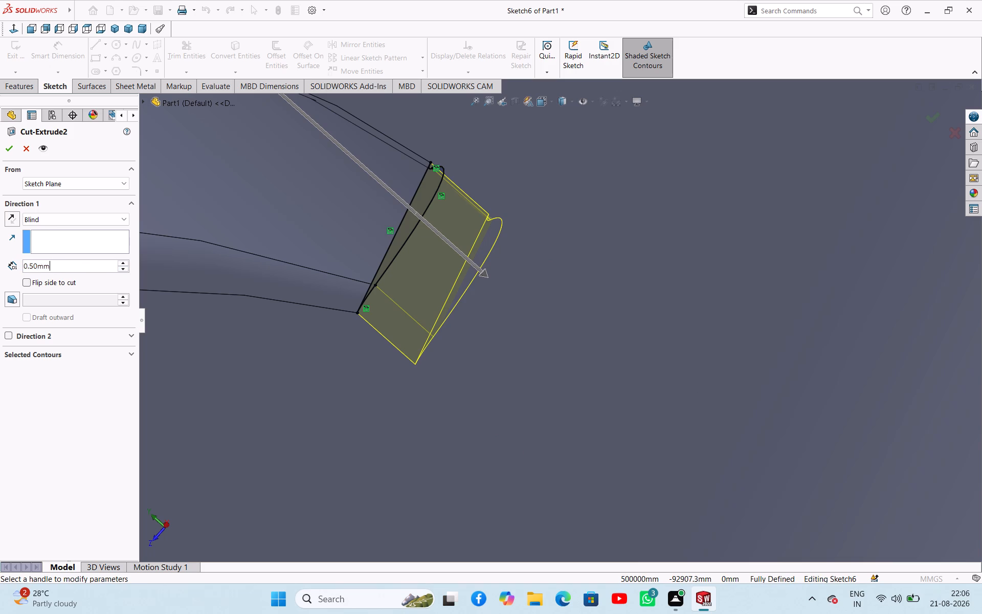
key("period")
key("2")
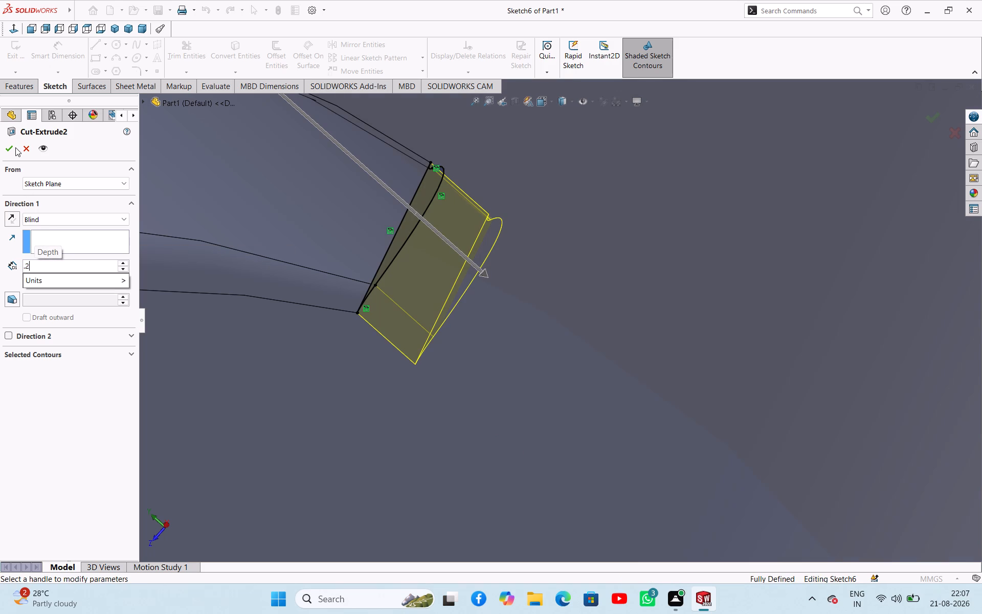
left_click(7, 146)
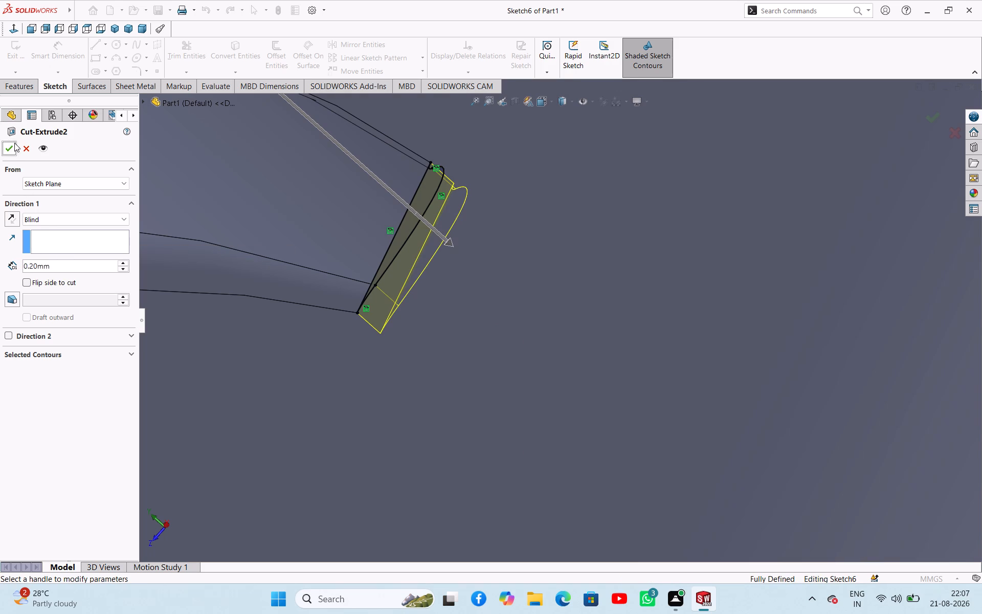
left_click(10, 147)
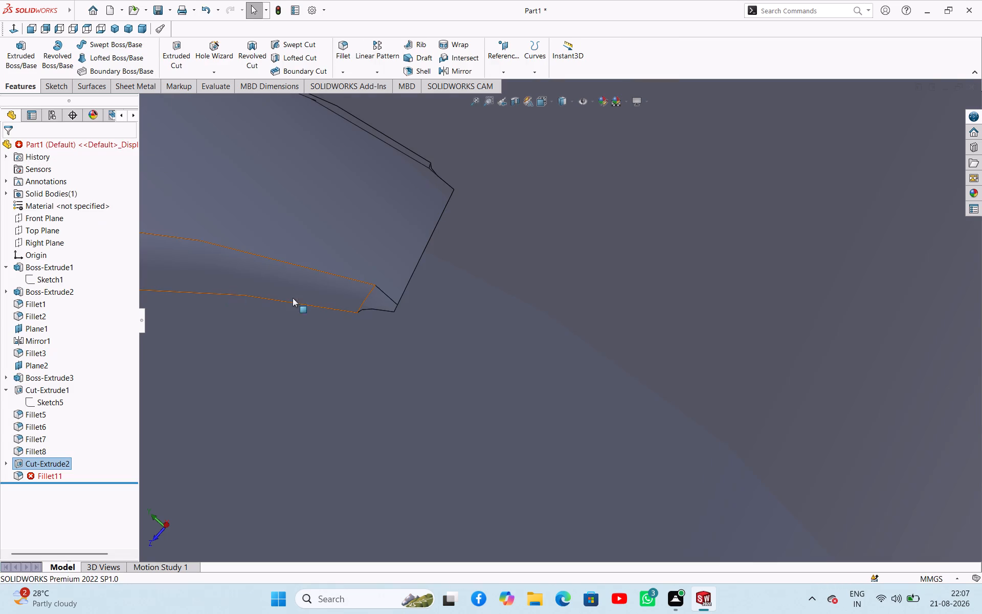
Delete the 1 mm fillet on the end edge of the sliver cut.
right_click(53, 474)
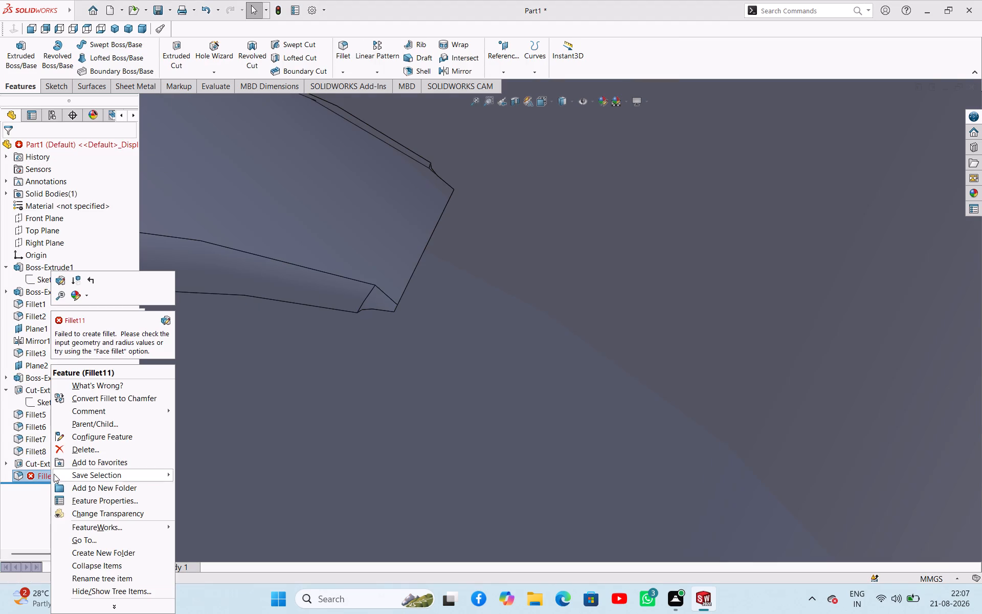
left_click(64, 450)
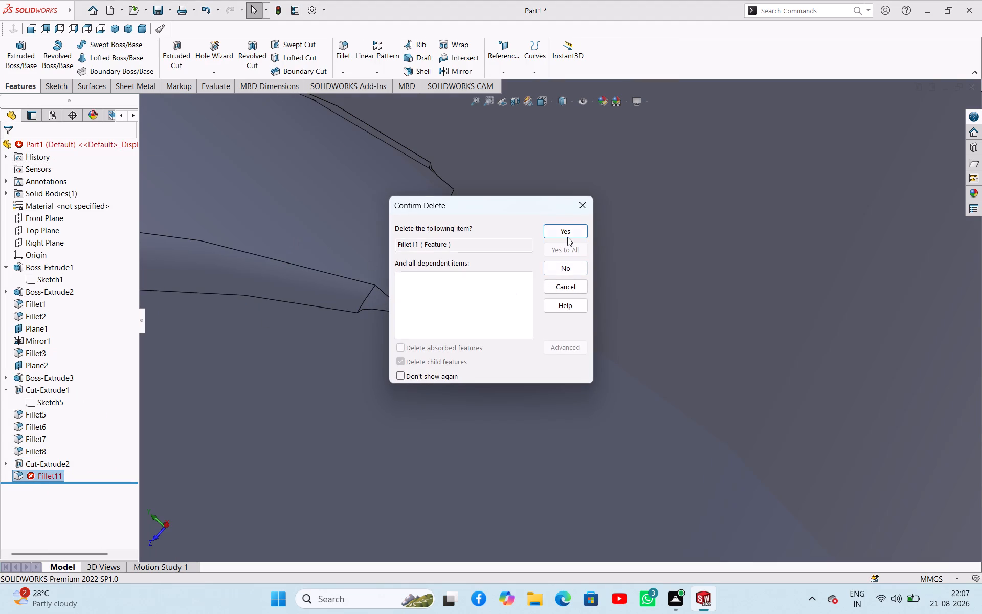
left_click(564, 234)
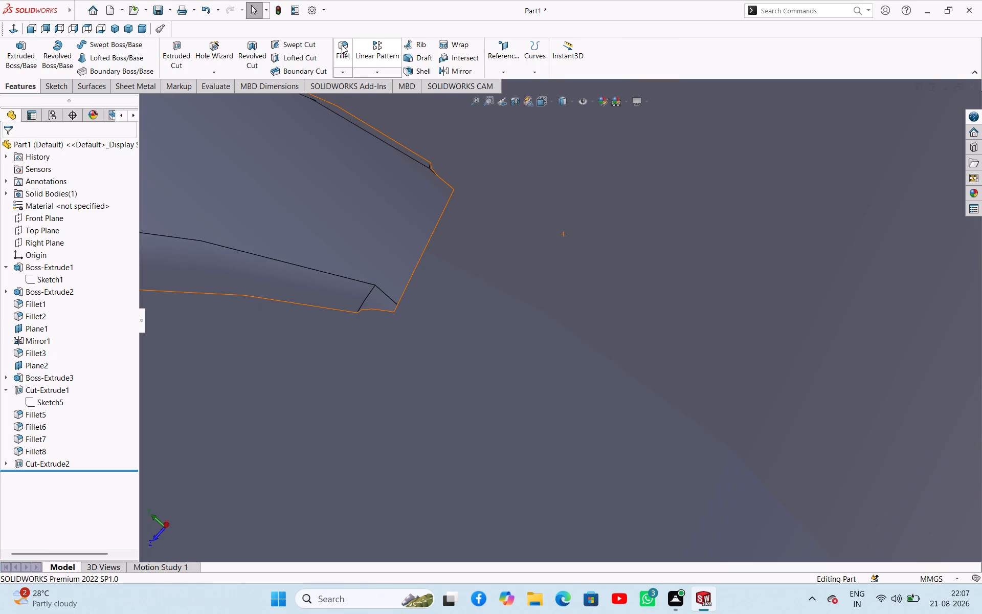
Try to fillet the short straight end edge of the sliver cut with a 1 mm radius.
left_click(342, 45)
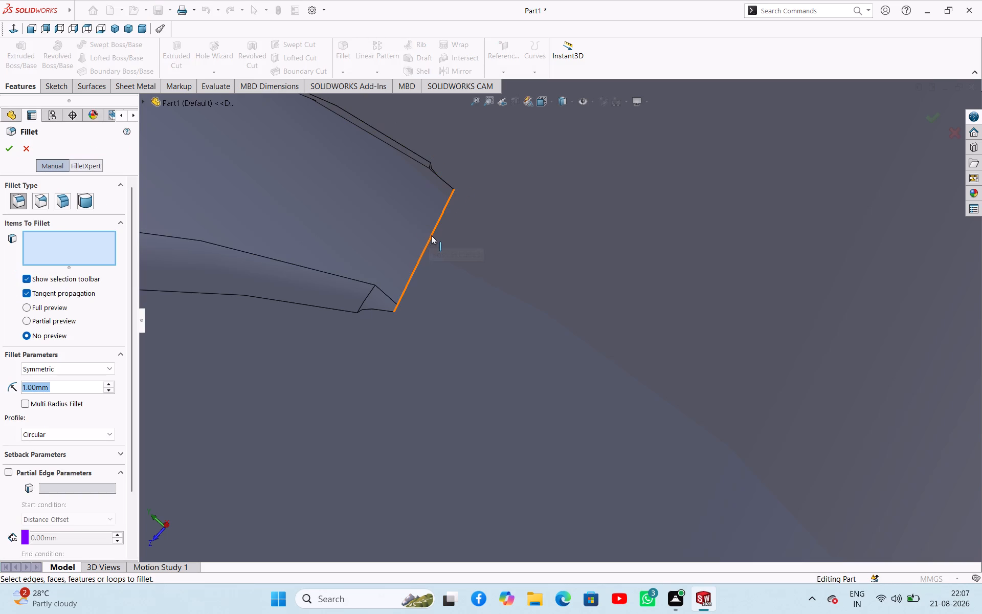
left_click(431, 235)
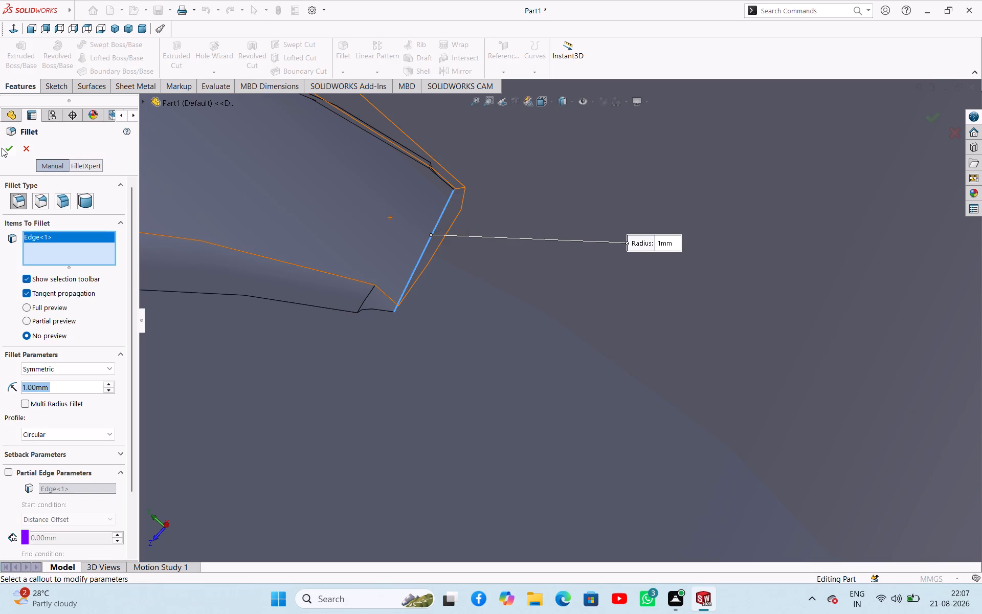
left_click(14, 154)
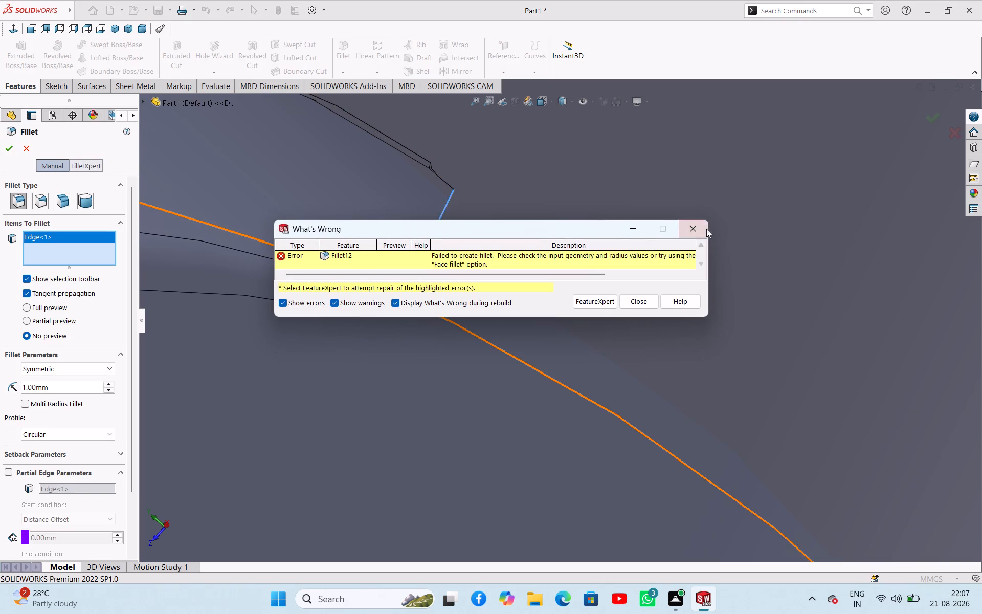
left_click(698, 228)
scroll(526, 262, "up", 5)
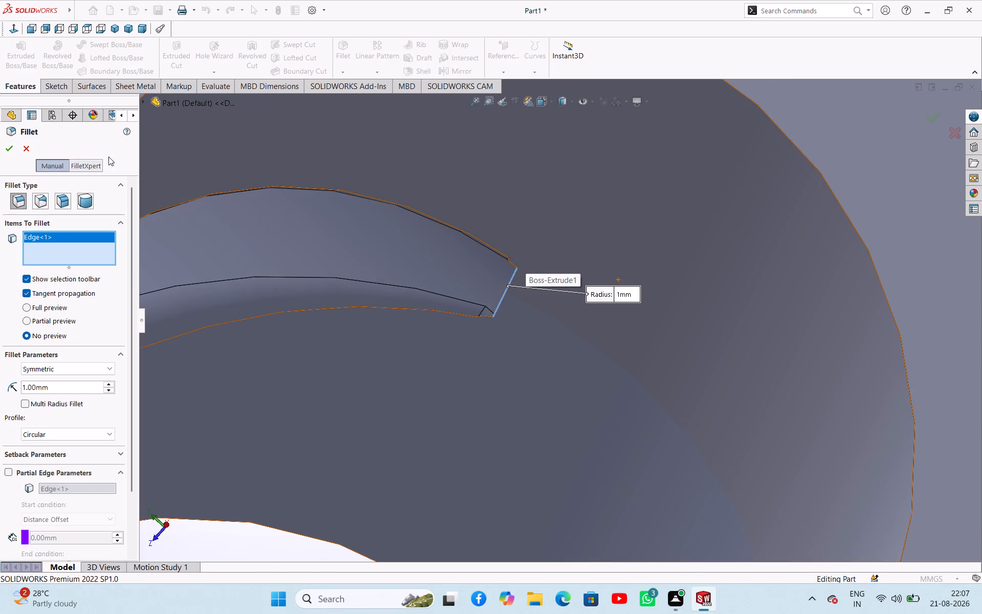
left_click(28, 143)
Preview a planar section on the Front Plane to examine the inner junction between the main tube and the branch bore.
scroll(381, 338, "up", 9)
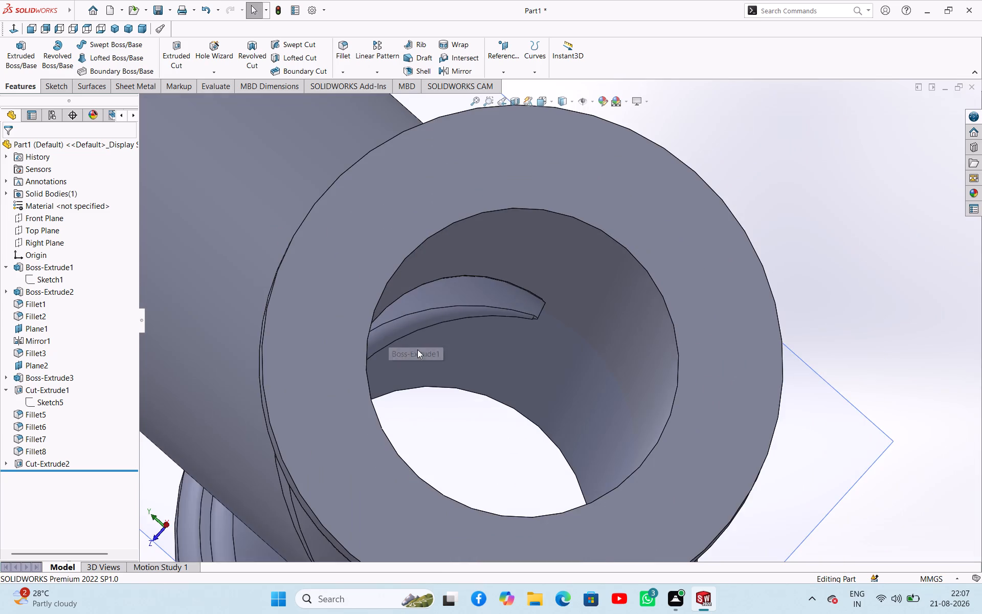
scroll(417, 349, "up", 4)
left_click(514, 99)
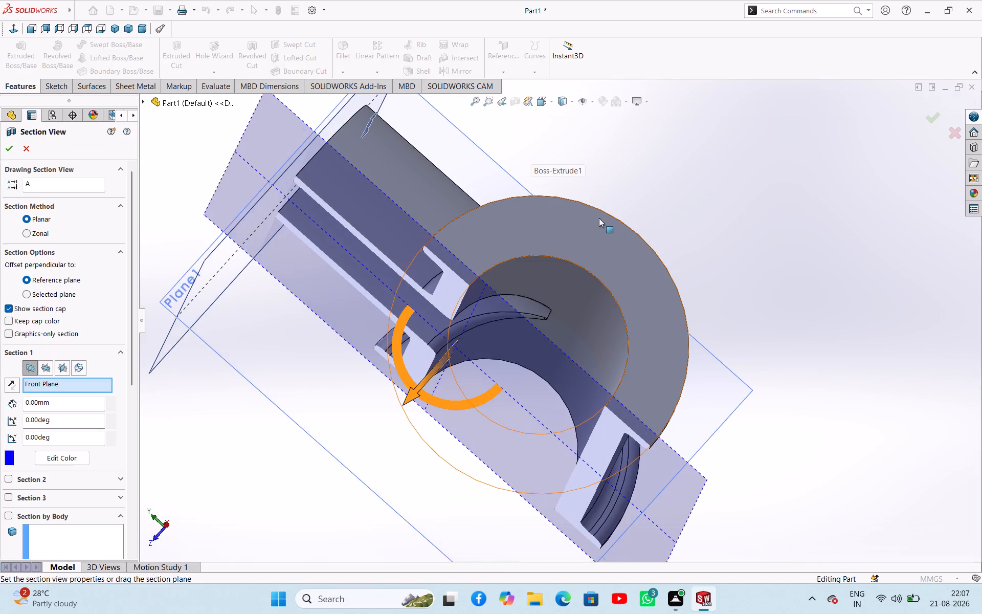
middle_click_drag(681, 193, 720, 173)
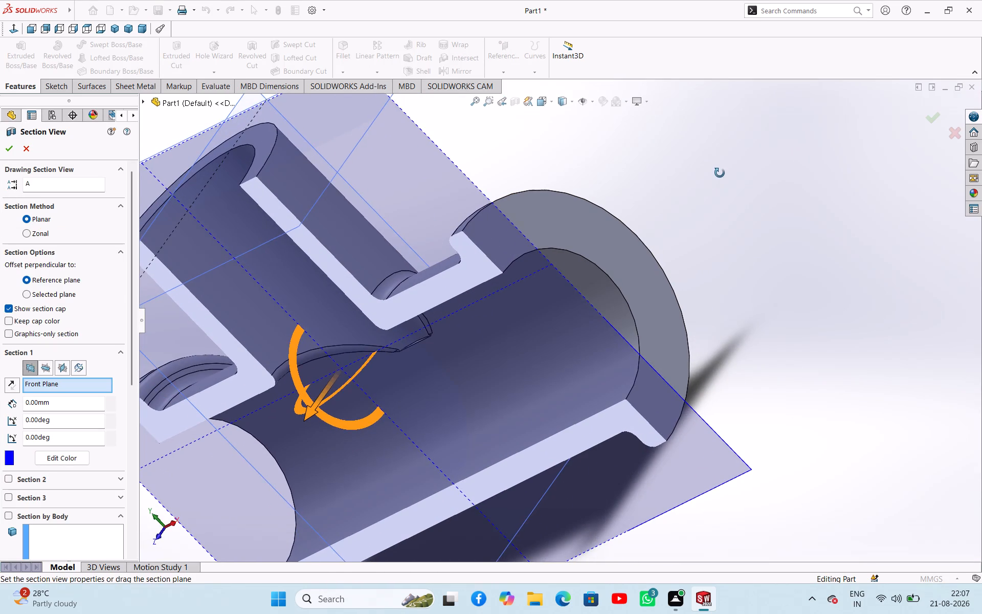
middle_click_drag(720, 173, 777, 107)
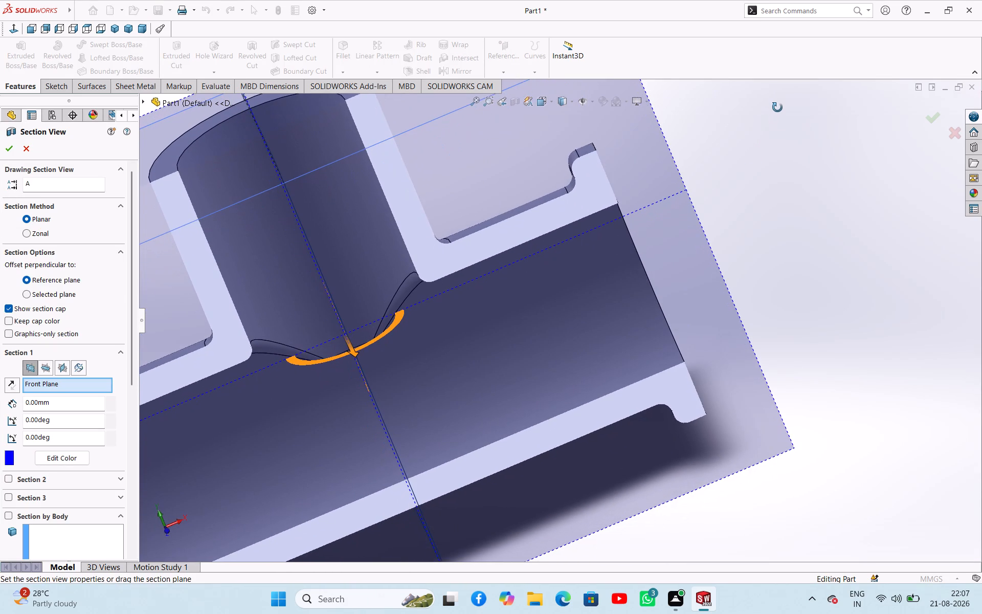
middle_click_drag(777, 107, 777, 107)
scroll(711, 159, "up", 3)
scroll(583, 208, "up", 2)
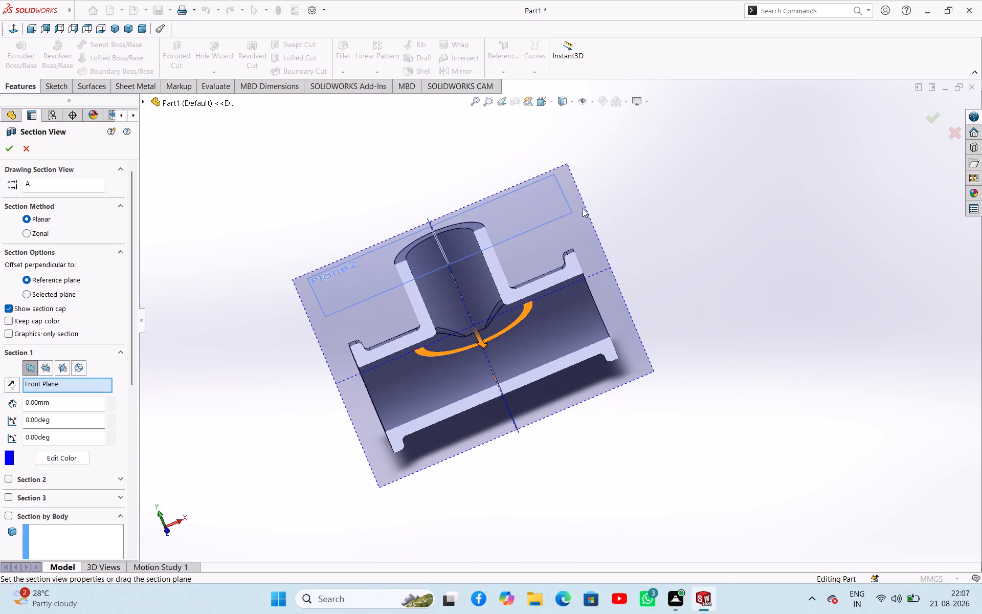
middle_click_drag(639, 221, 676, 374)
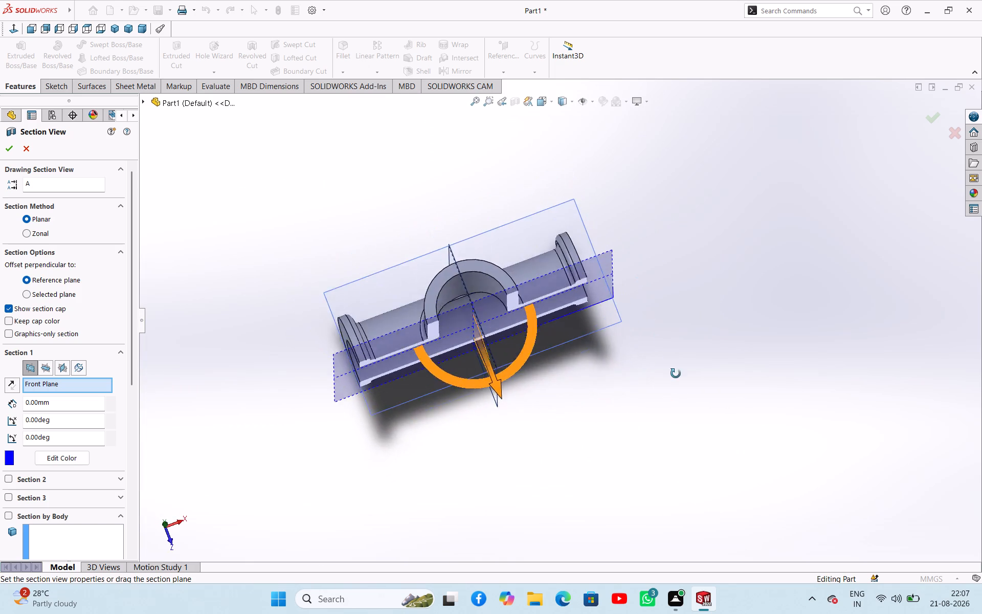
middle_click_drag(676, 374, 668, 357)
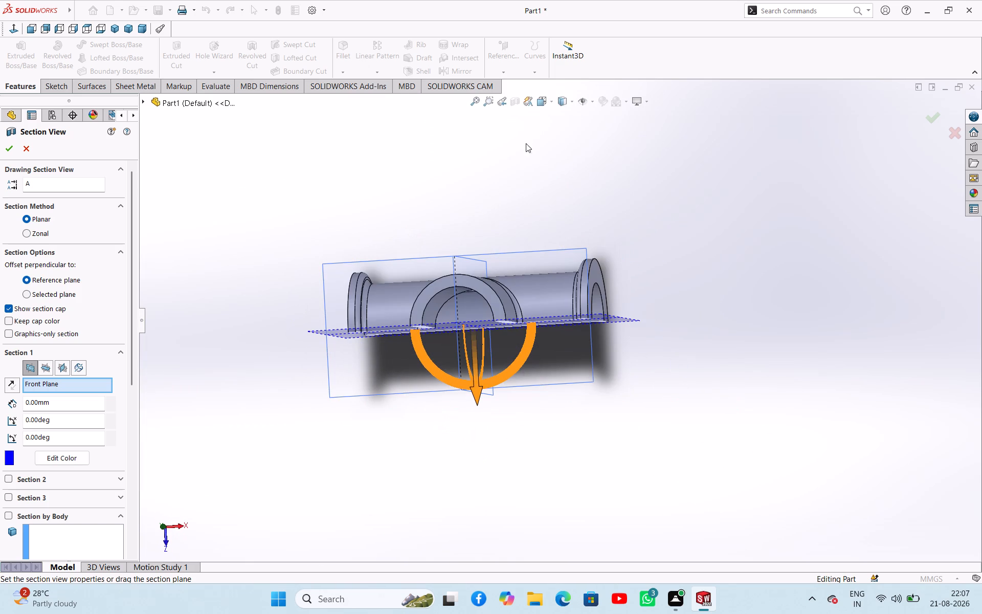
left_click(512, 103)
left_click(26, 152)
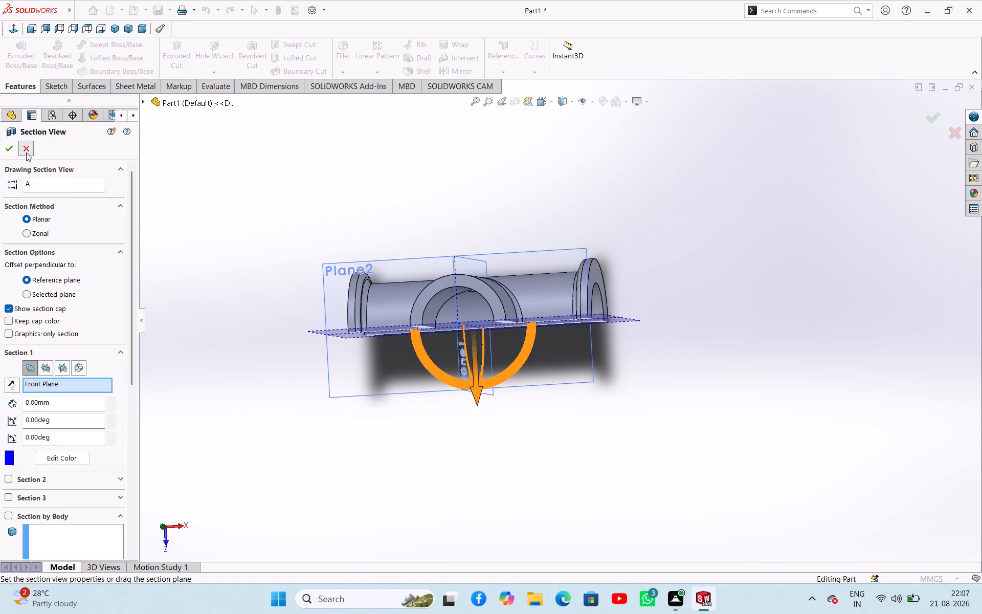
left_click(279, 204)
Apply a planar section view on the Front Plane with the section direction reversed, exposing the branch and main bores.
middle_click_drag(445, 331, 551, 299)
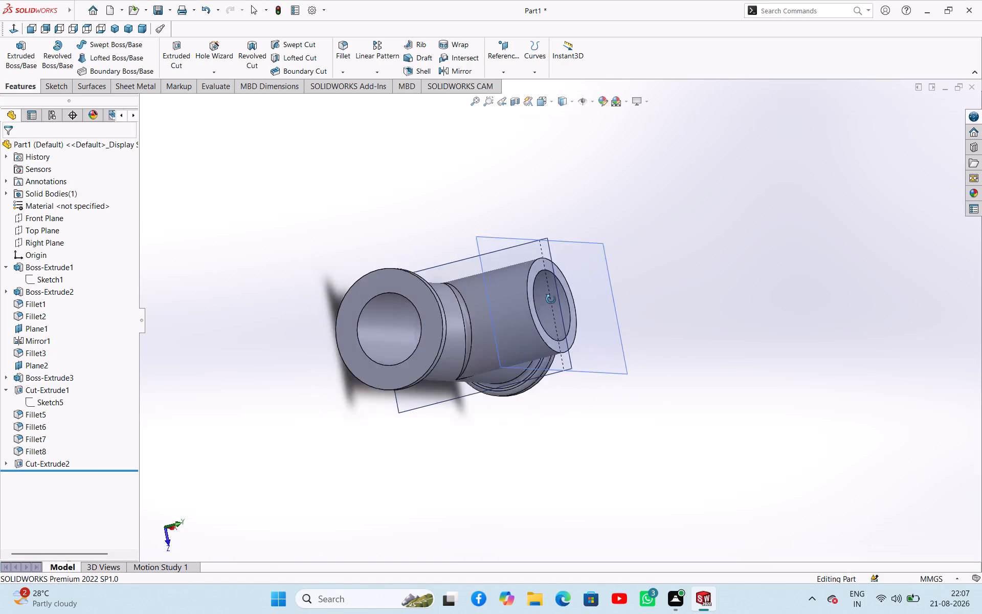
middle_click_drag(551, 299, 438, 212)
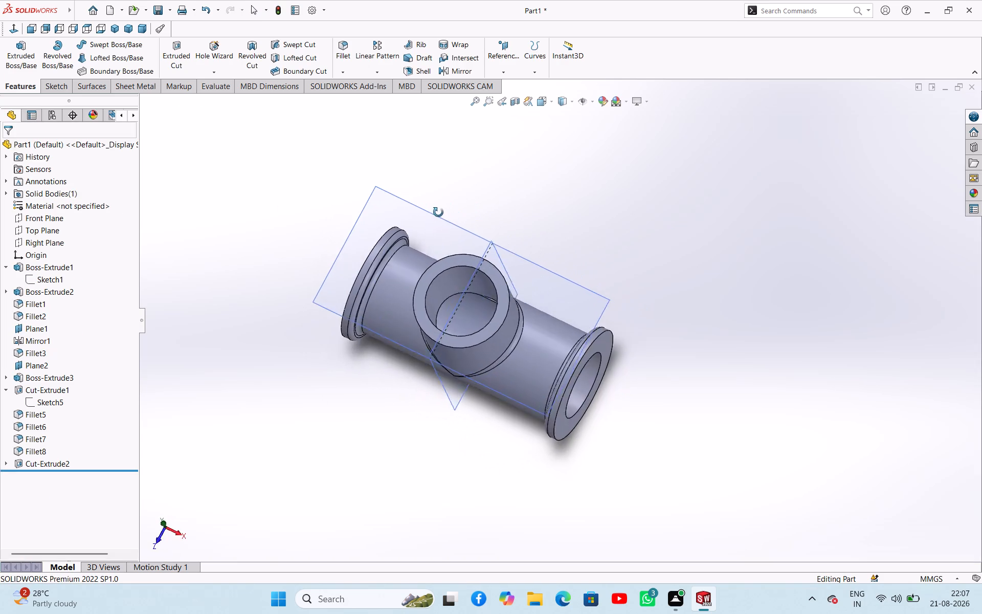
middle_click_drag(438, 212, 405, 242)
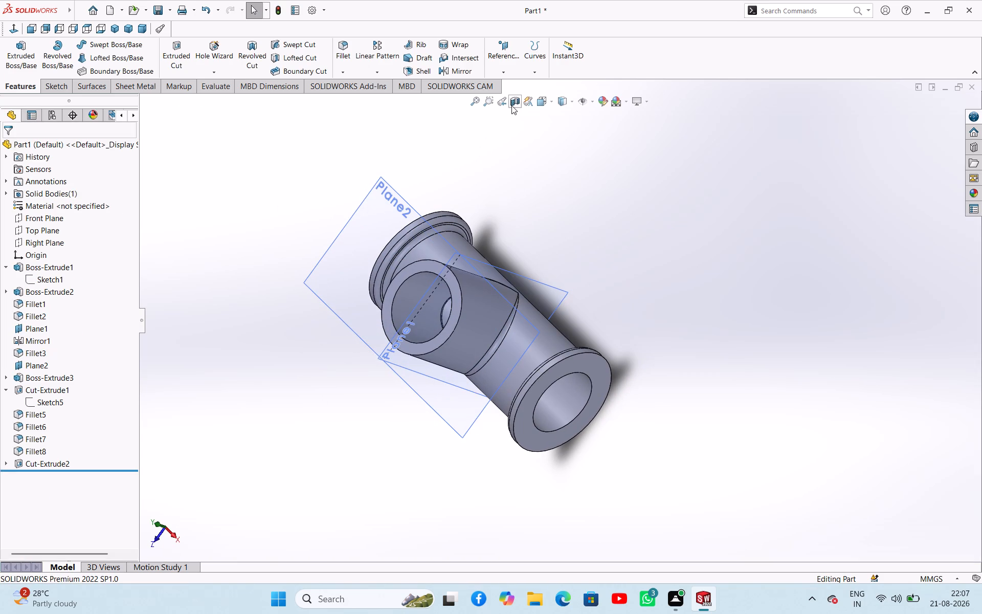
left_click(511, 105)
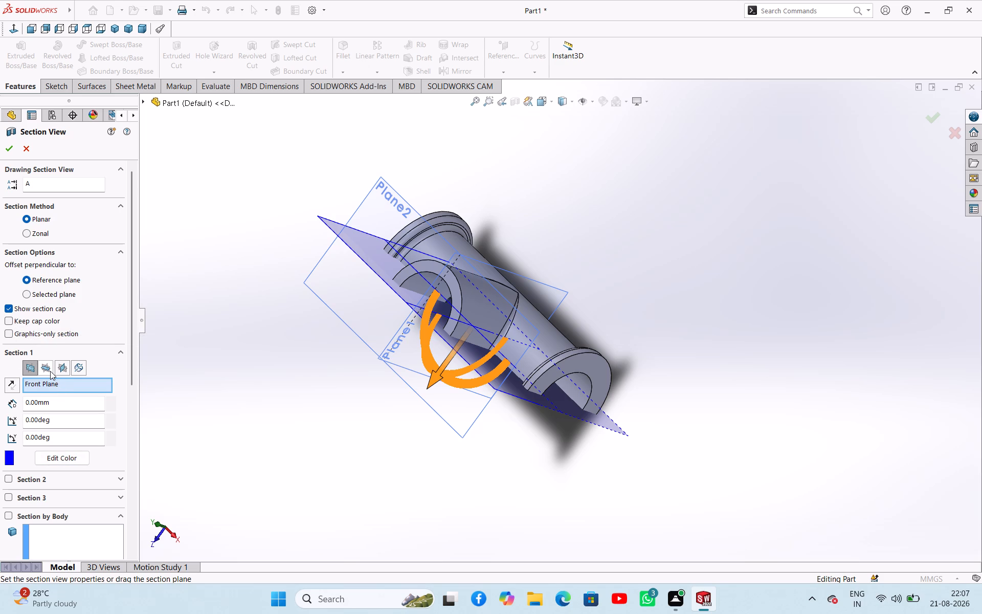
left_click(12, 387)
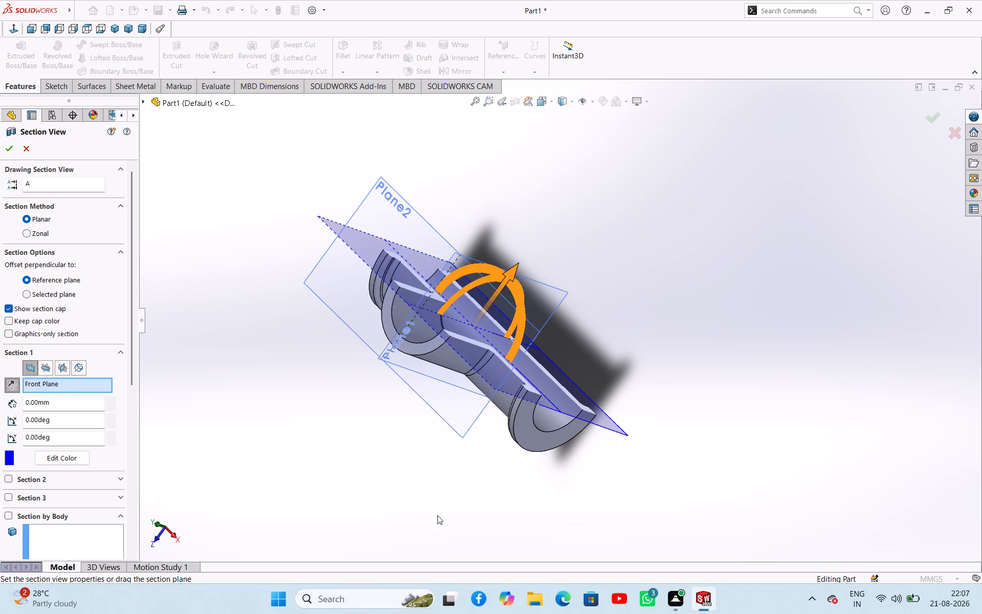
middle_click_drag(437, 515, 381, 557)
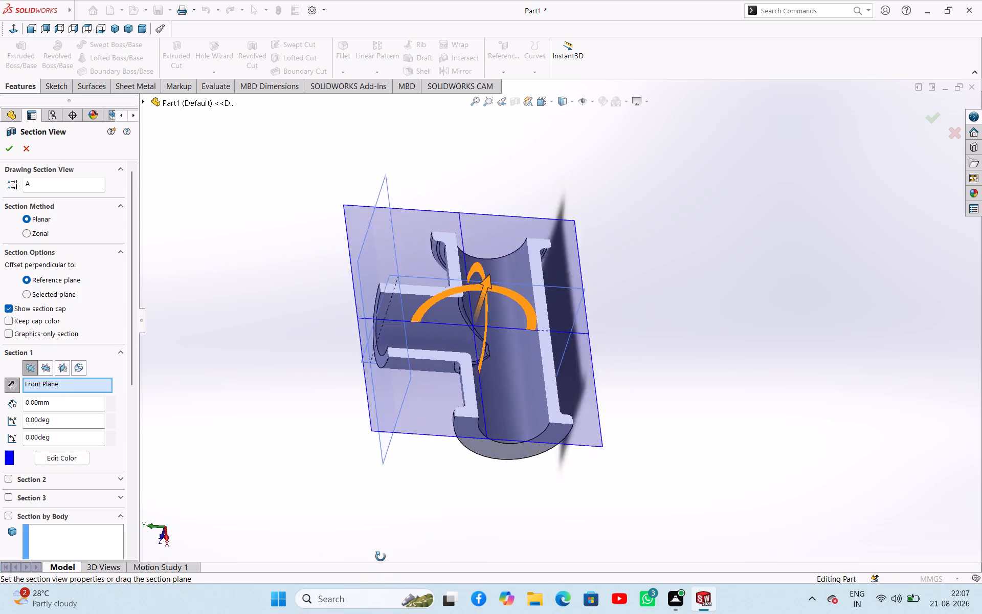
middle_click_drag(381, 557, 339, 578)
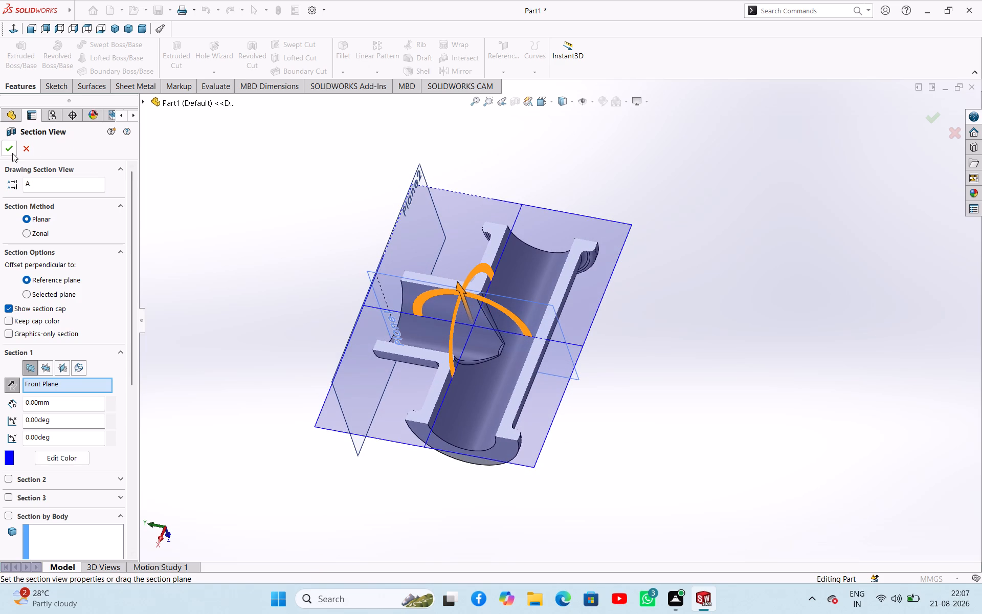
left_click(12, 153)
left_click(194, 237)
middle_click_drag(321, 317, 375, 347)
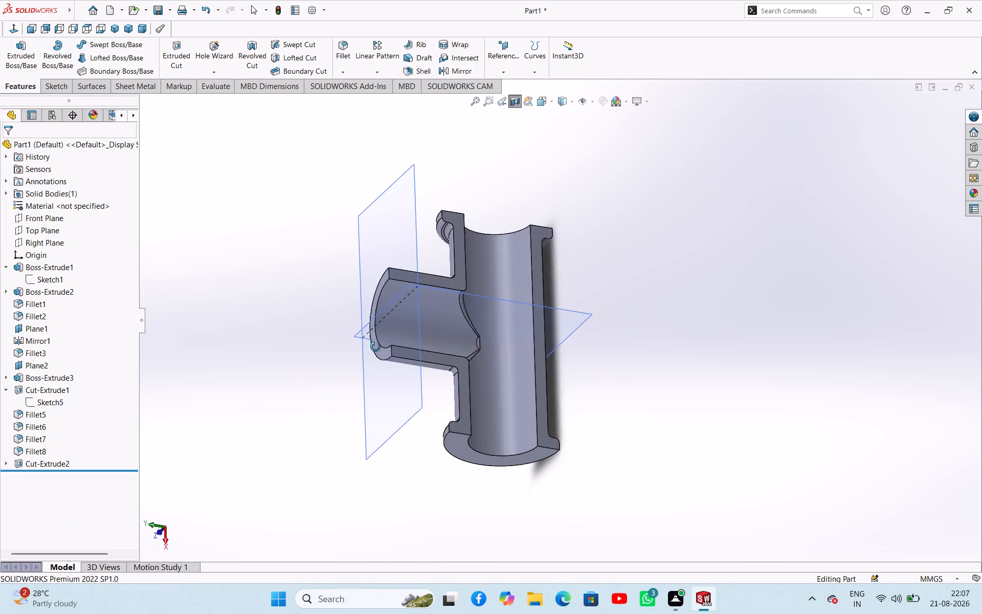
Examine the sectioned inner junction and turn off the section view to restore the whole part.
middle_click_drag(375, 347, 314, 318)
scroll(452, 363, "down", 3)
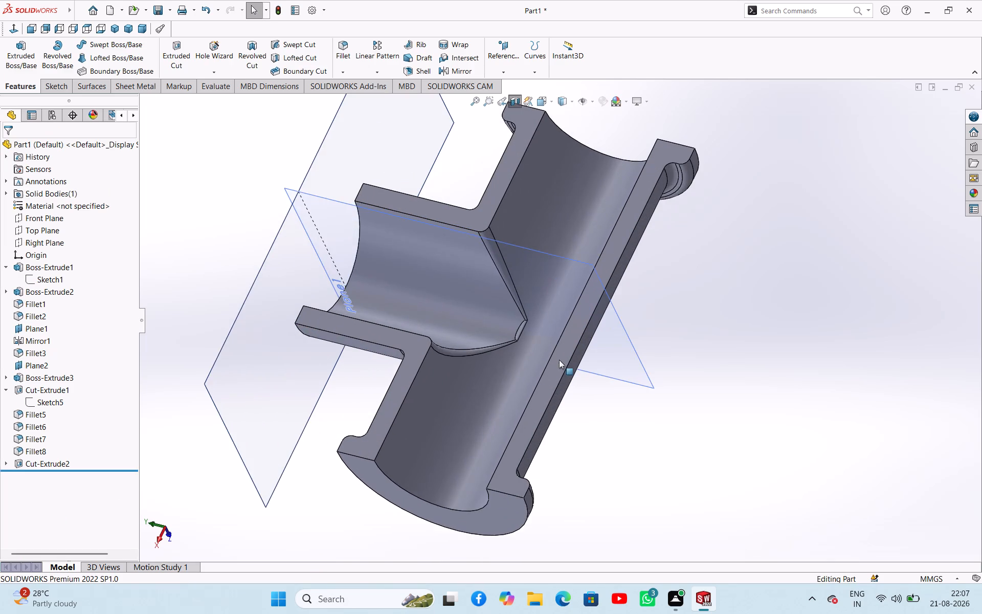
scroll(585, 183, "up", 2)
left_click(515, 99)
left_click(225, 272)
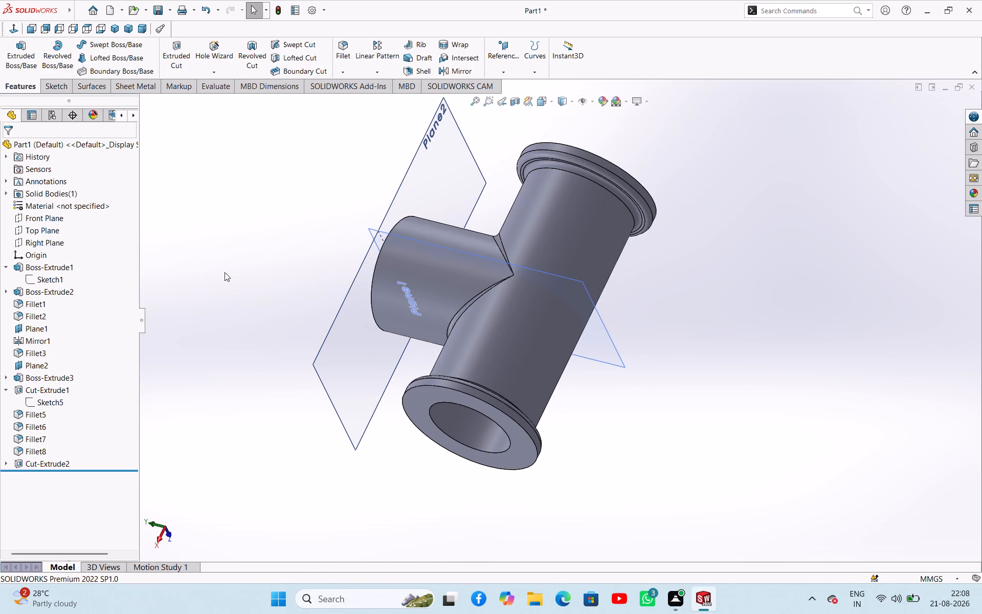
Measure the diameter of the outer circular edge on the branch pipe's open end.
middle_click_drag(313, 309, 458, 398)
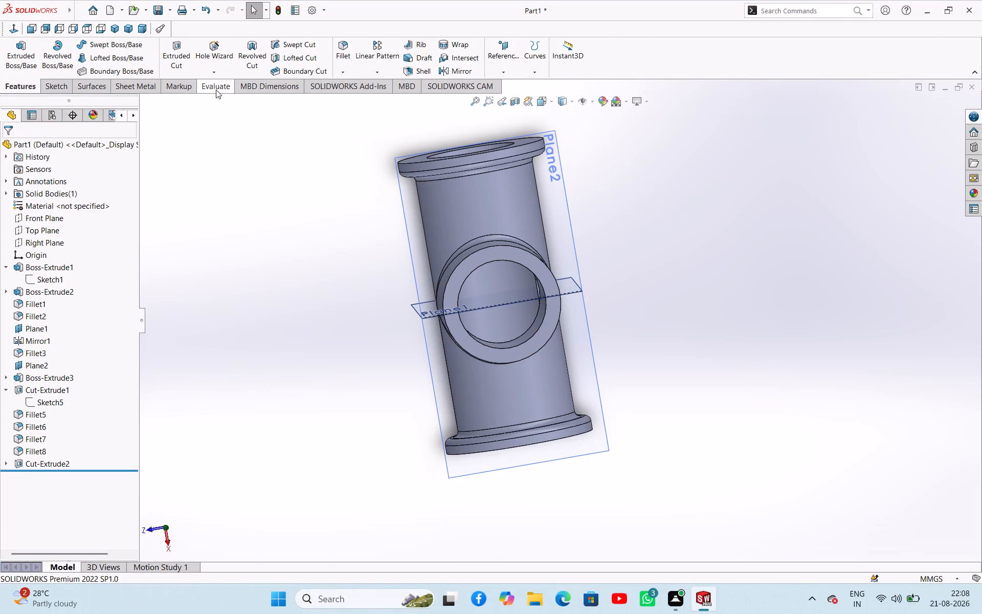
left_click(216, 90)
left_click(116, 53)
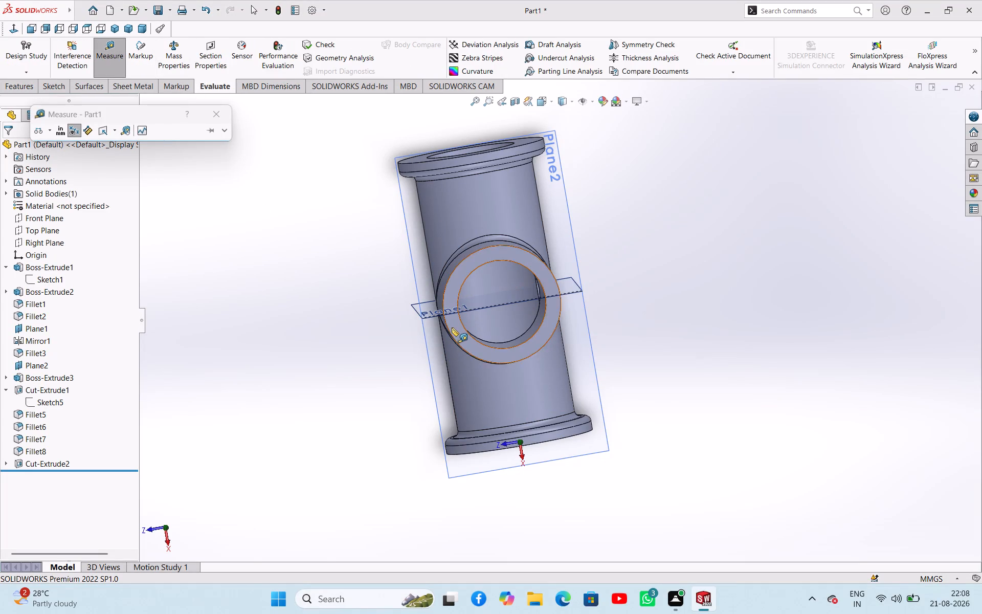
left_click(447, 327)
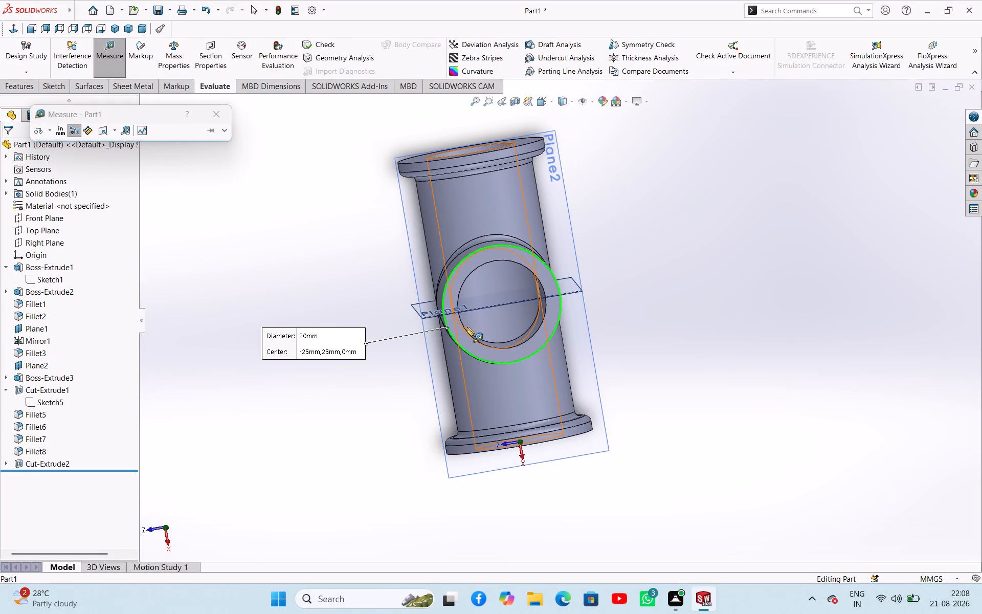
left_click(327, 394)
left_click(224, 110)
left_click(259, 311)
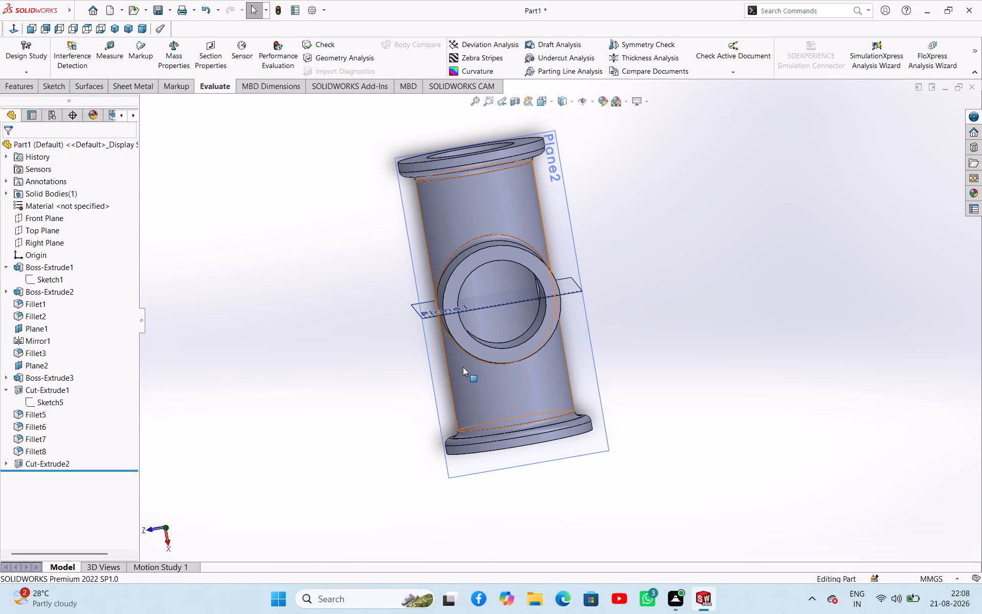
Start a sketch on the branch pipe's end face and draw a circle about 23.7 mm in diameter, concentric with the bore.
left_click(474, 349)
left_click(518, 324)
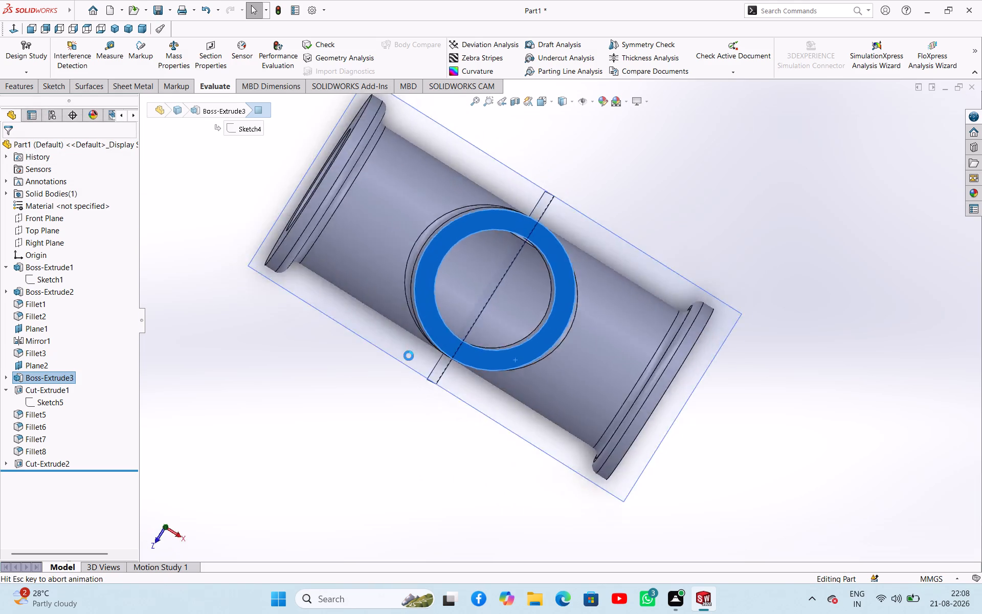
left_click(410, 525)
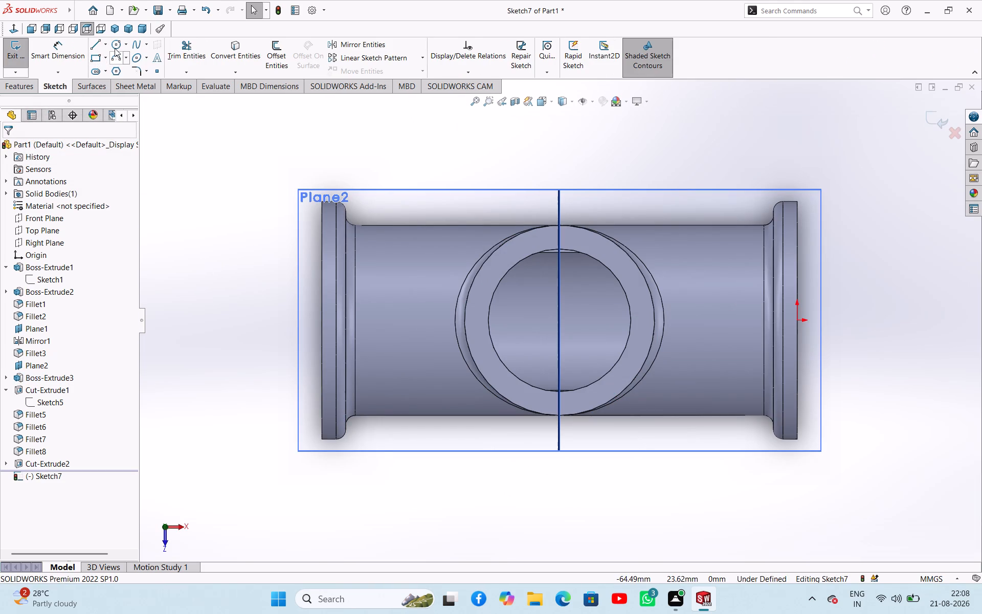
left_click(115, 48)
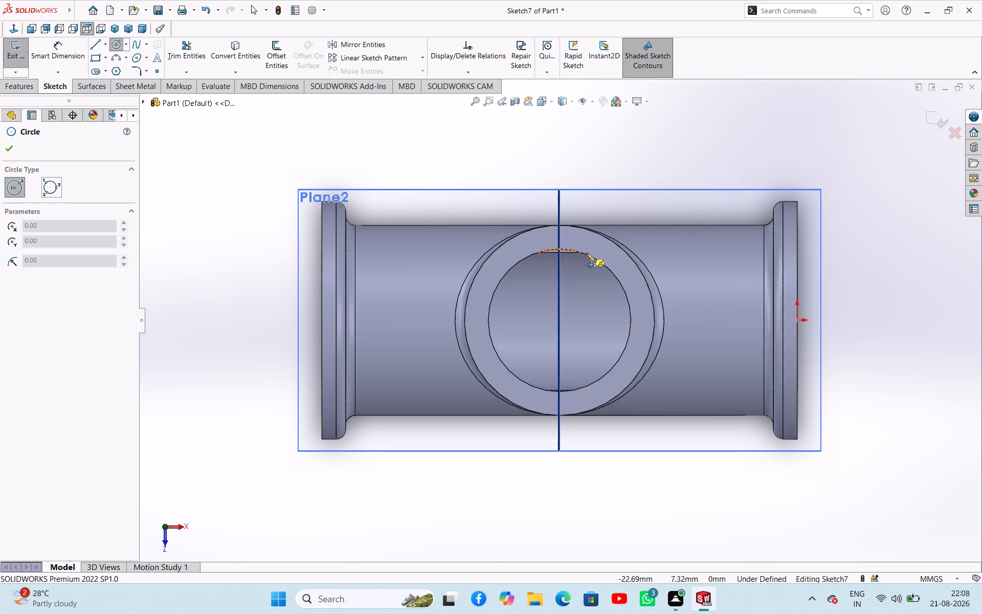
left_click(561, 321)
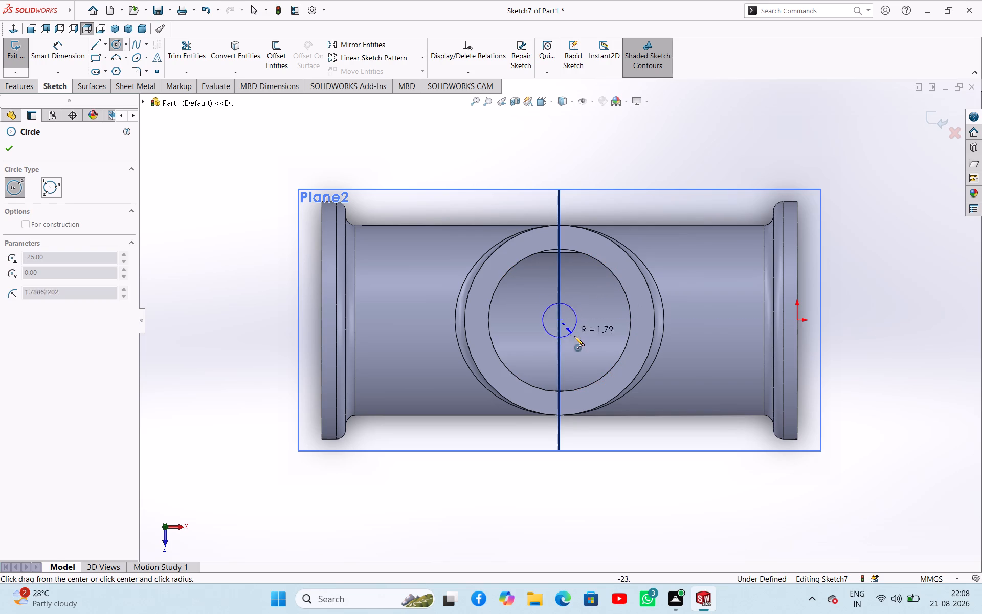
left_click(645, 393)
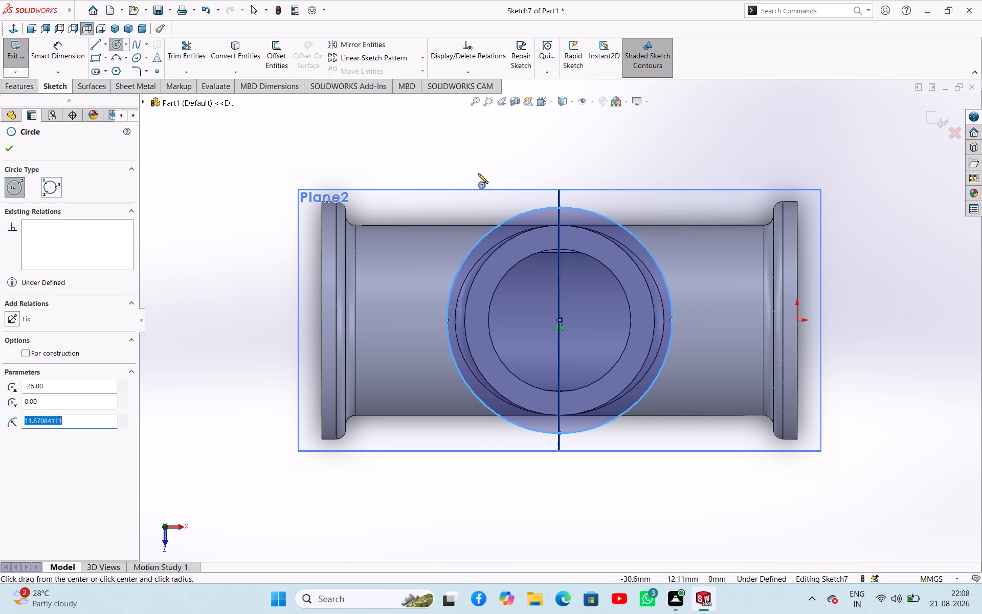
right_click(470, 162)
left_click(474, 170)
Dimension the new circle on the branch end face with a diameter of 25 mm.
right_click_drag(475, 173, 489, 123)
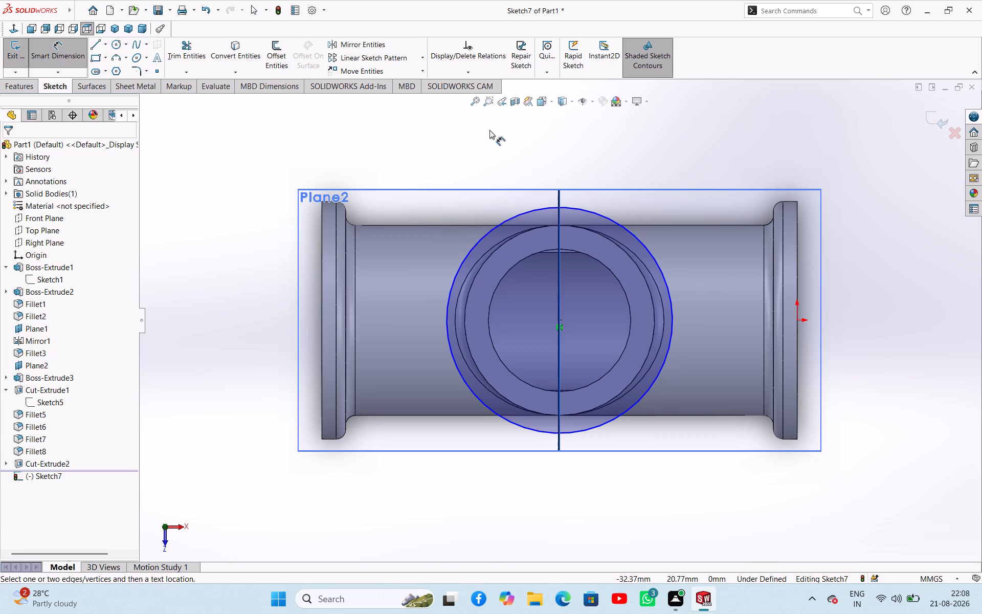
left_click(494, 228)
left_click(429, 204)
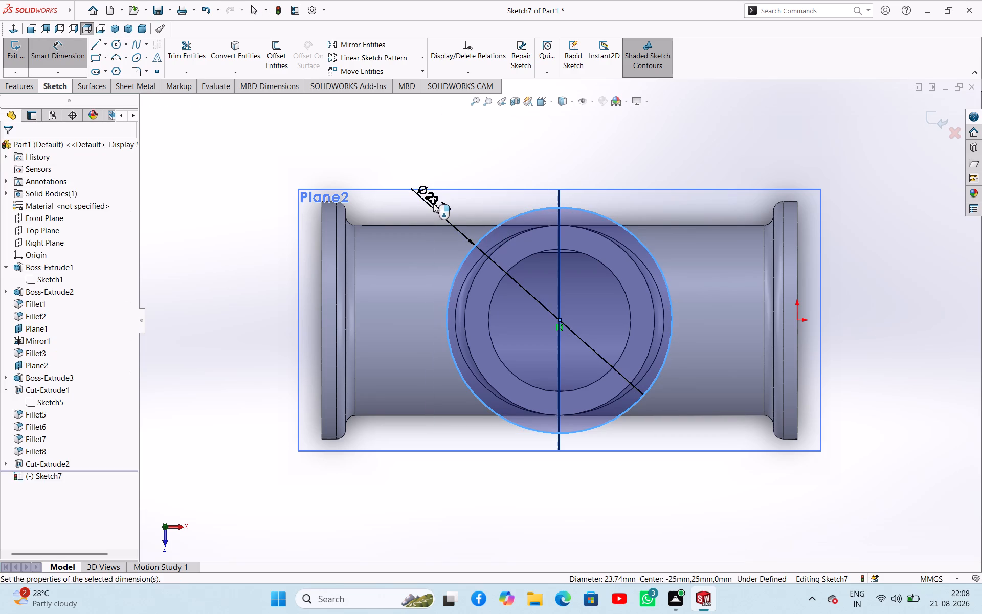
type("25")
key("Return")
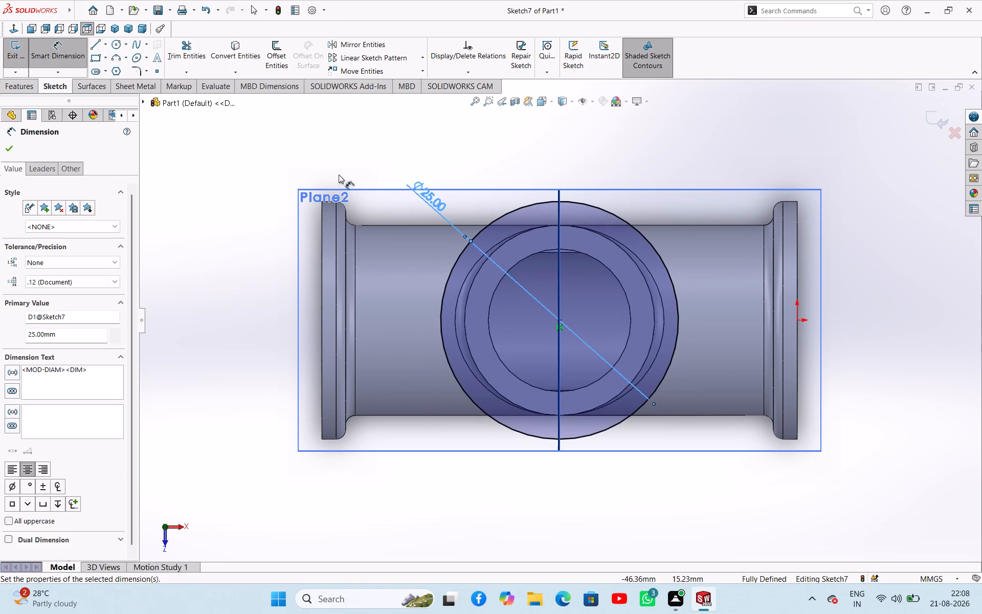
left_click(12, 147)
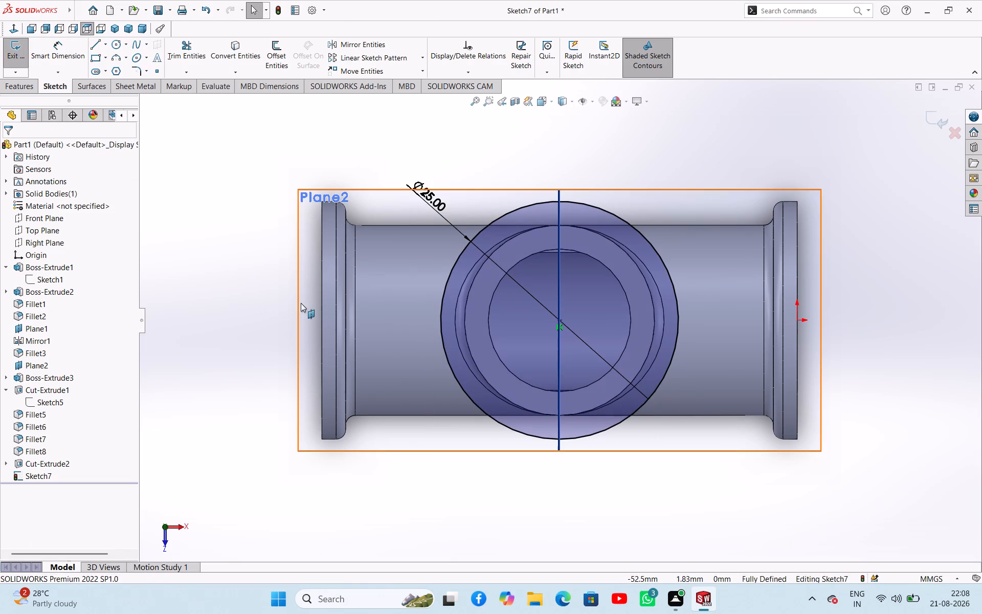
Convert the branch pipe's outer circular edge into the sketch to form a ring profile, and exit the sketch.
left_click(242, 54)
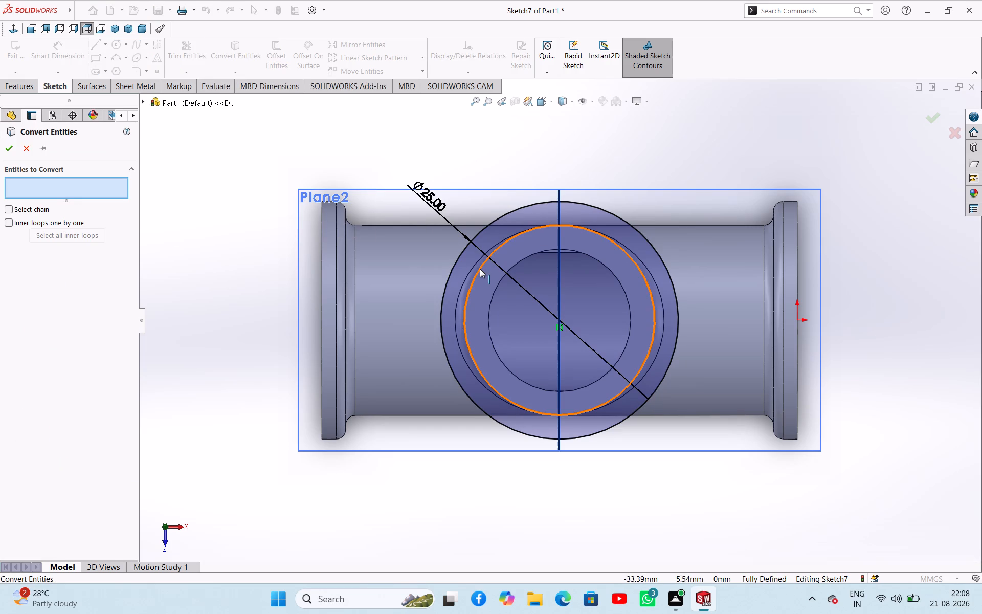
left_click(481, 270)
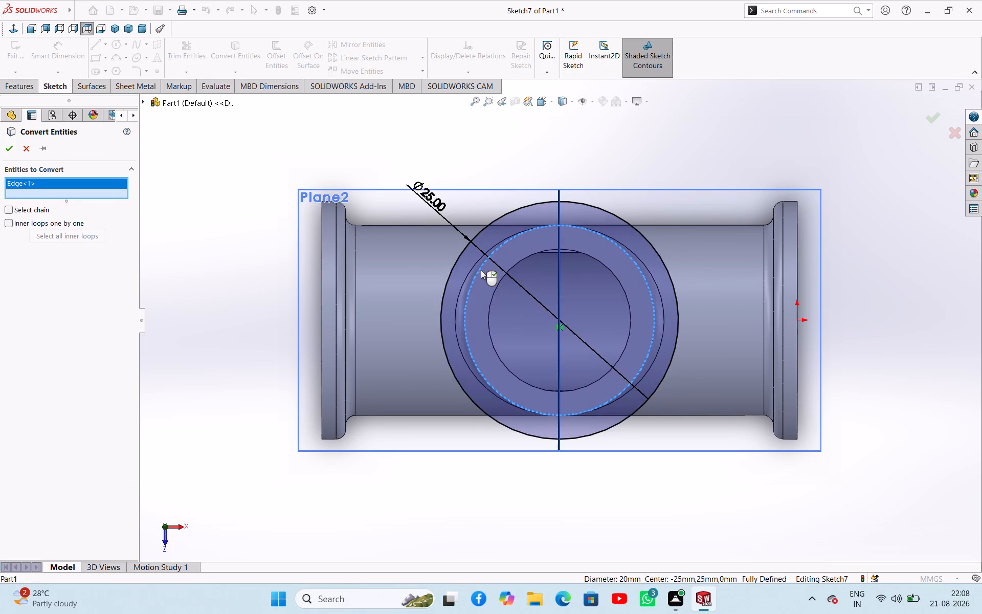
left_click(12, 152)
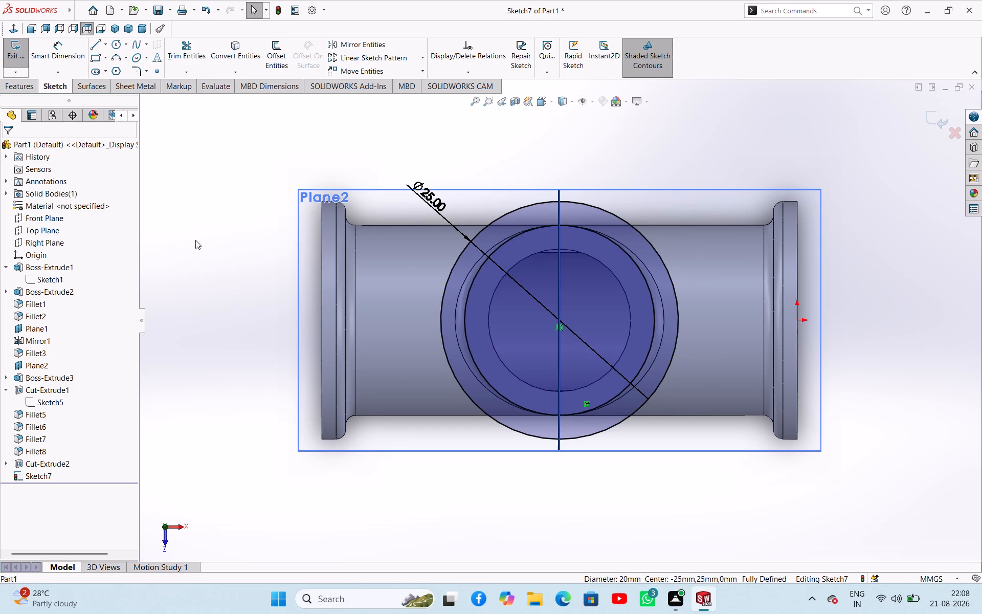
left_click(221, 277)
middle_click_drag(255, 282, 176, 388)
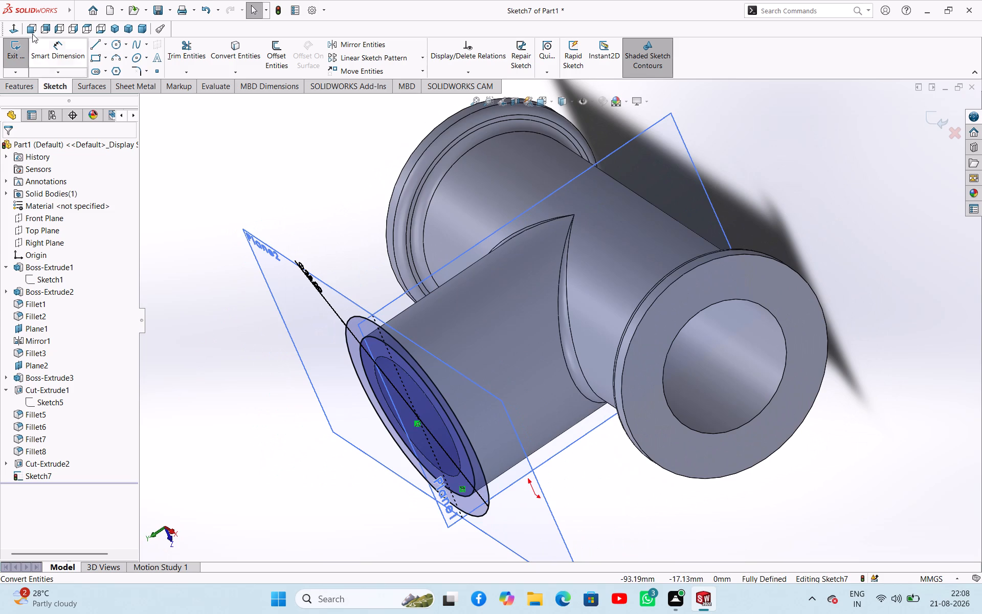
left_click(15, 44)
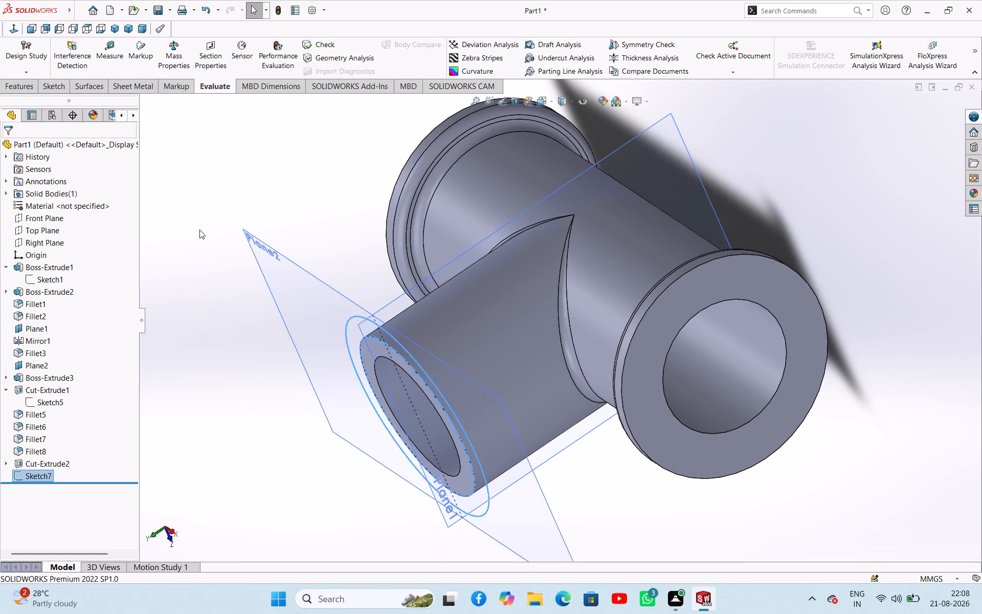
Extrude the ring profile 7.5 mm in the reversed direction, back along the branch pipe, with the result merged.
left_click(17, 88)
left_click(27, 56)
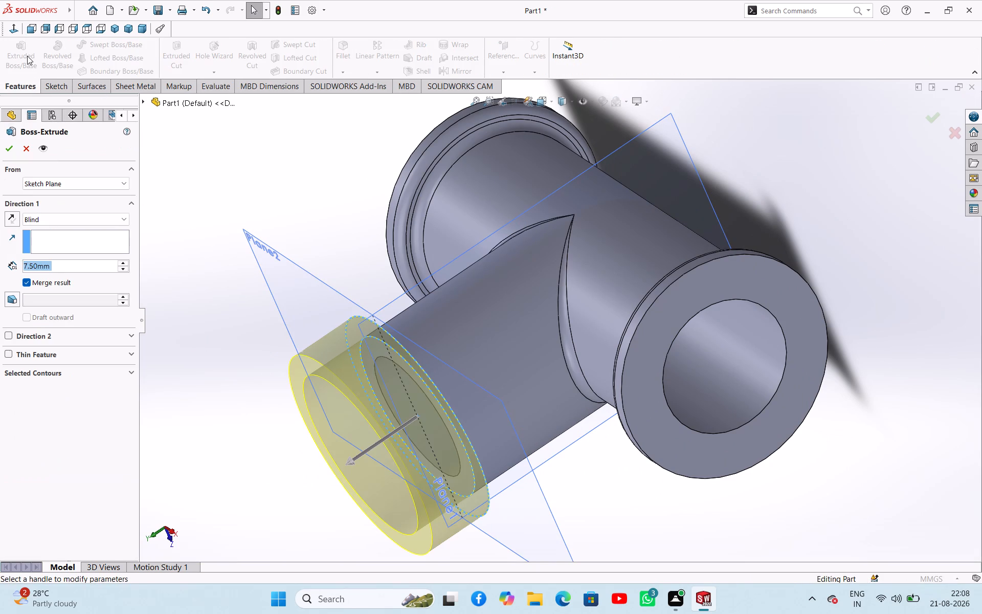
left_click(14, 215)
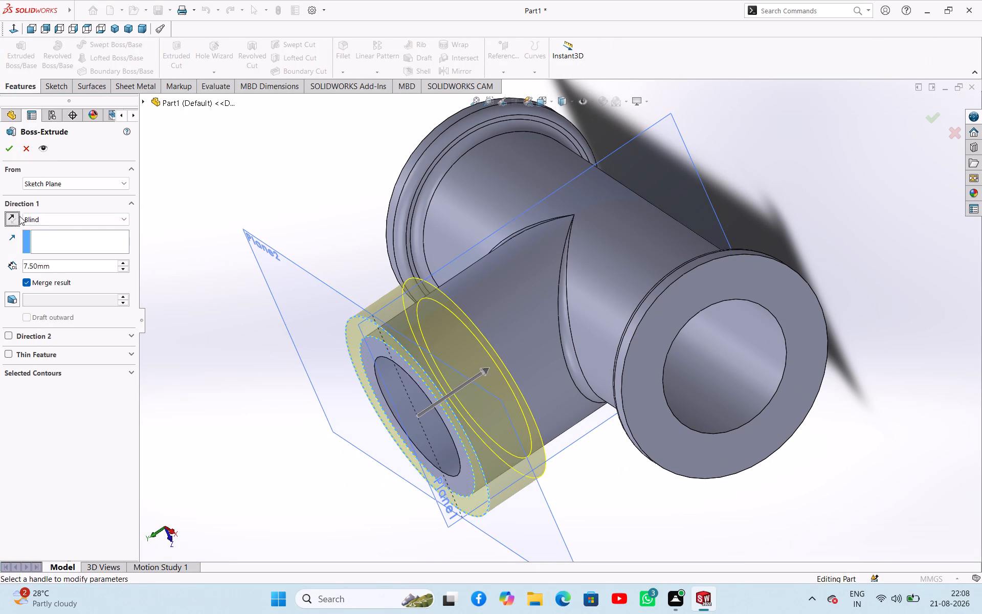
type("2.5")
key("Return")
left_click(217, 355)
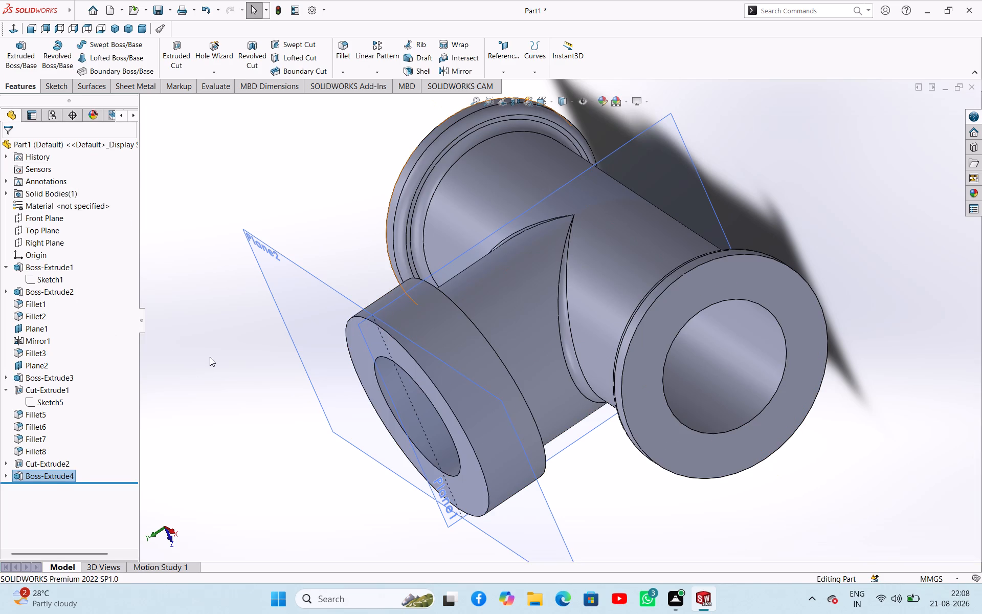
Edit the branch collar extrusion and set its depth to 2.5 mm.
left_click(52, 477)
left_click(59, 445)
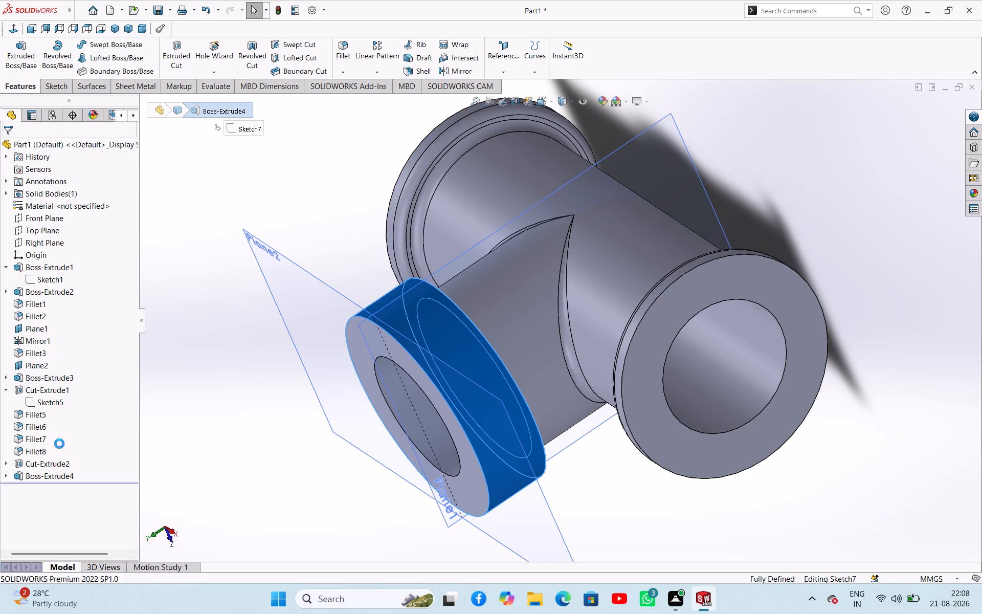
type("2.5")
key("Return")
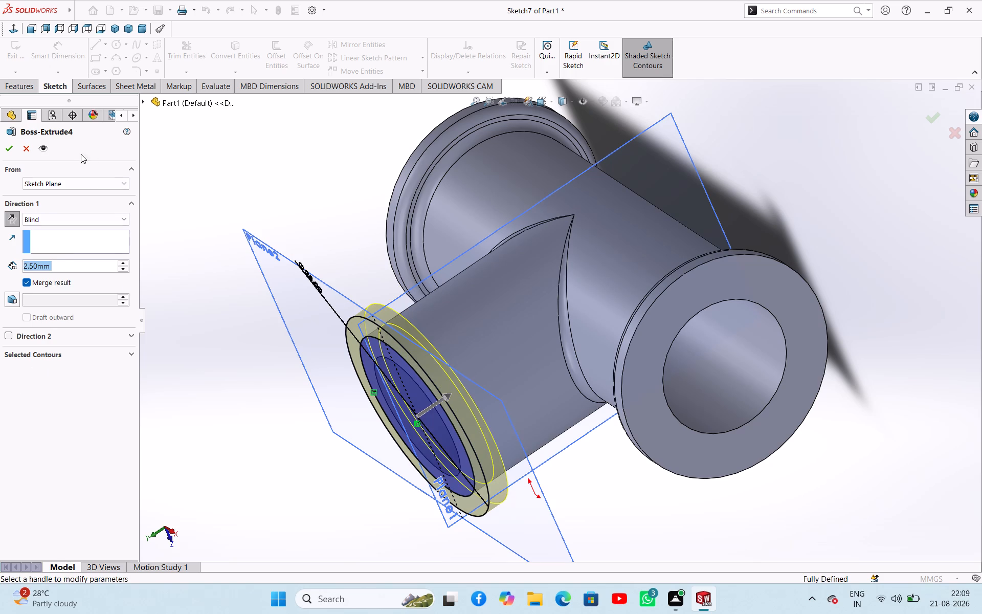
left_click(7, 145)
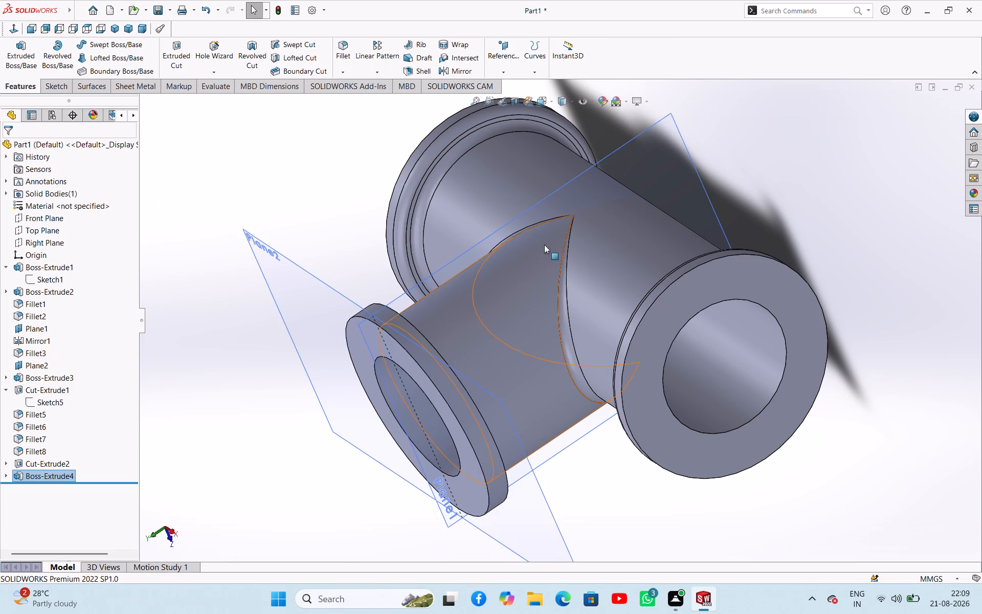
Fillet the branch collar's inward-facing outer rim and the edge where it meets the pipe with a 1 mm radius.
middle_click_drag(334, 199, 264, 213)
left_click(348, 54)
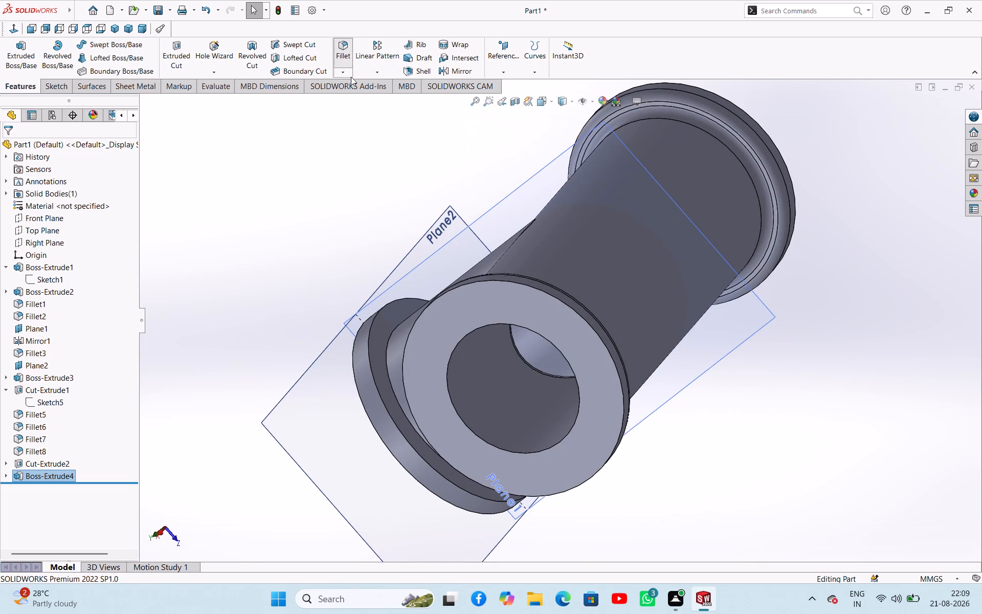
left_click(368, 350)
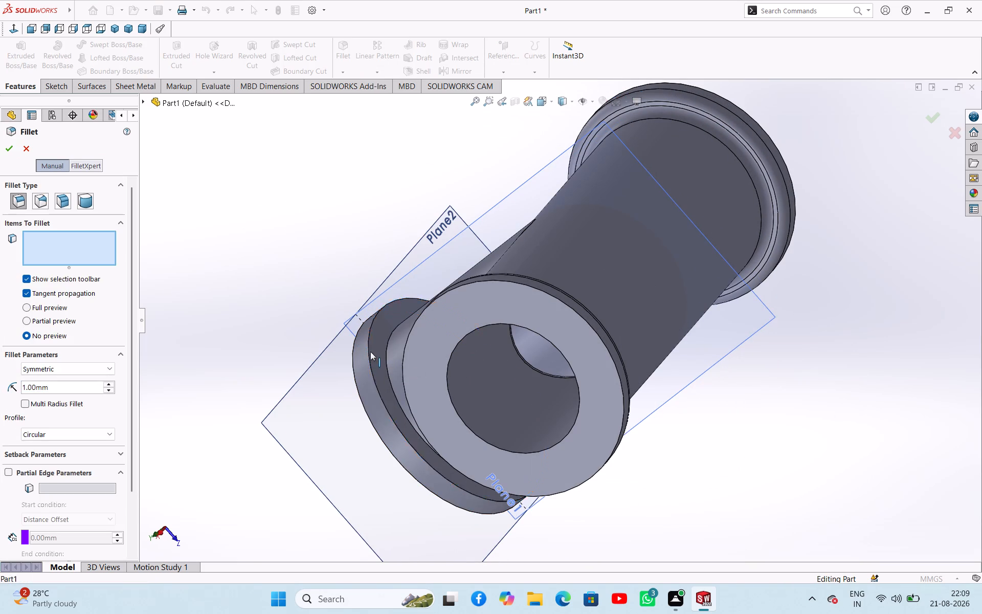
left_click(386, 355)
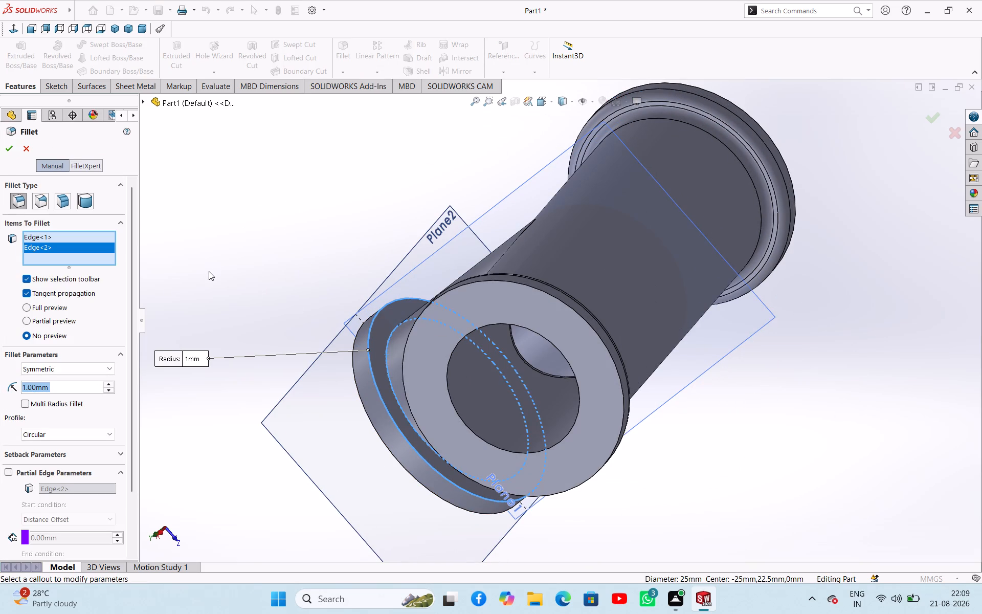
left_click(11, 151)
left_click(236, 228)
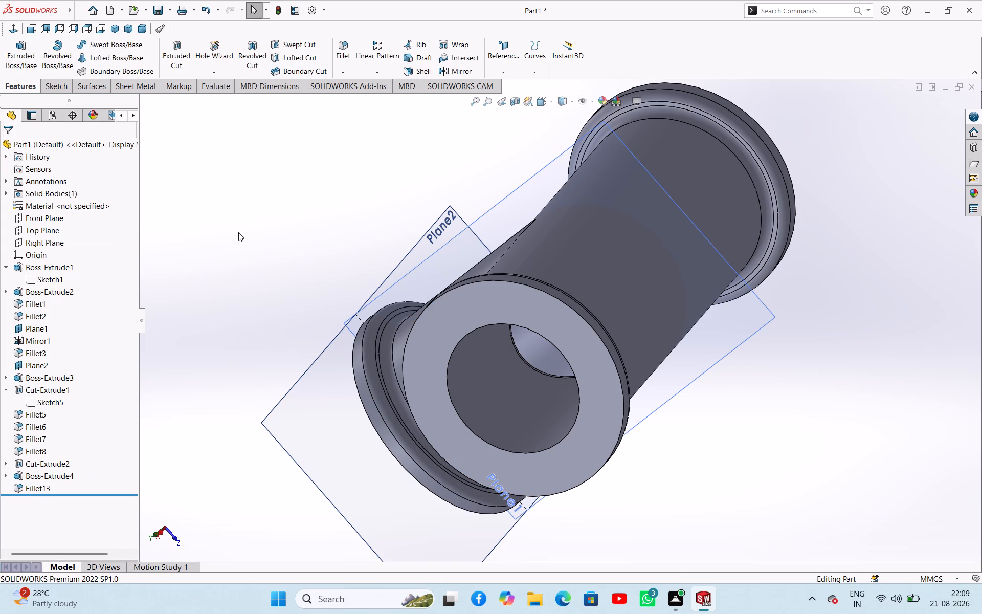
Display the whole tee fitting in the isometric view.
middle_click_drag(238, 232, 348, 206)
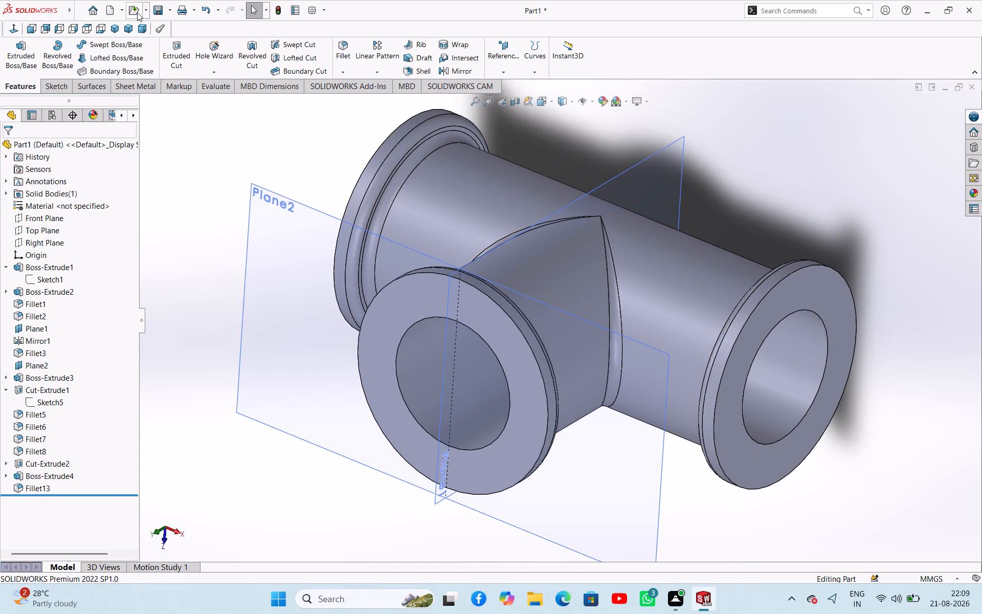
left_click(111, 31)
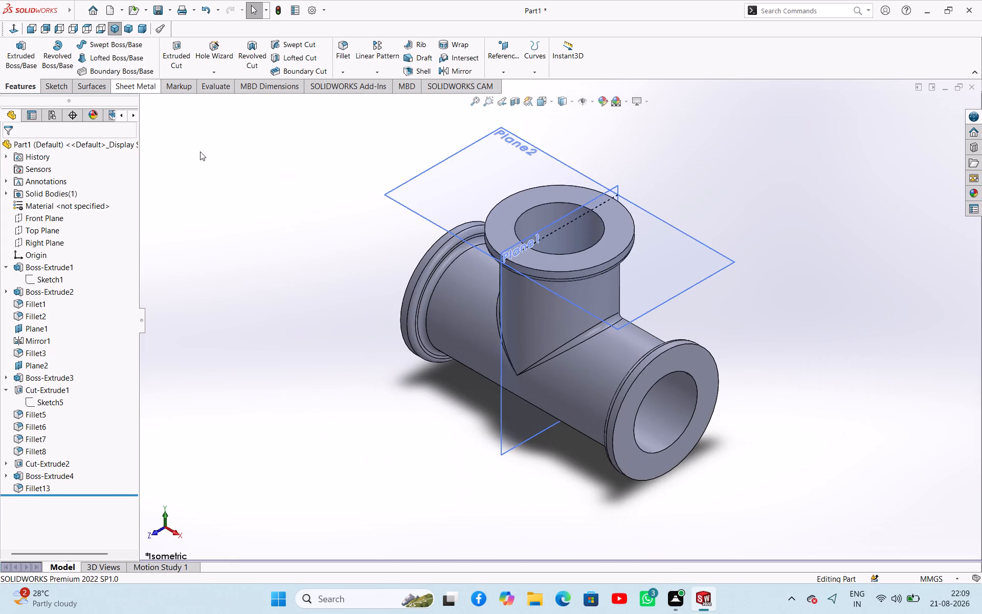
left_click(257, 274)
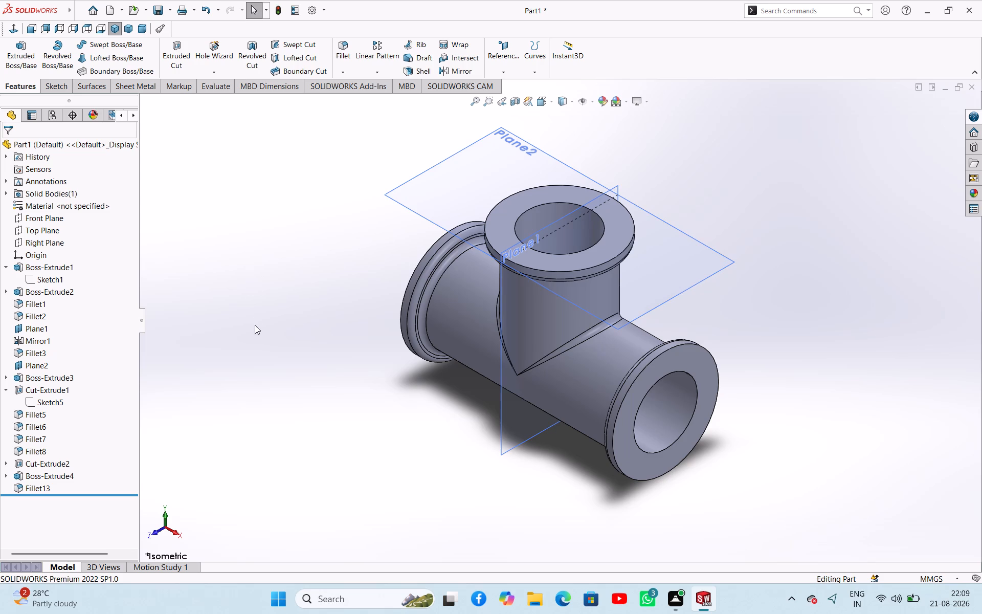
scroll(293, 324, "up", 2)
left_click(345, 342)
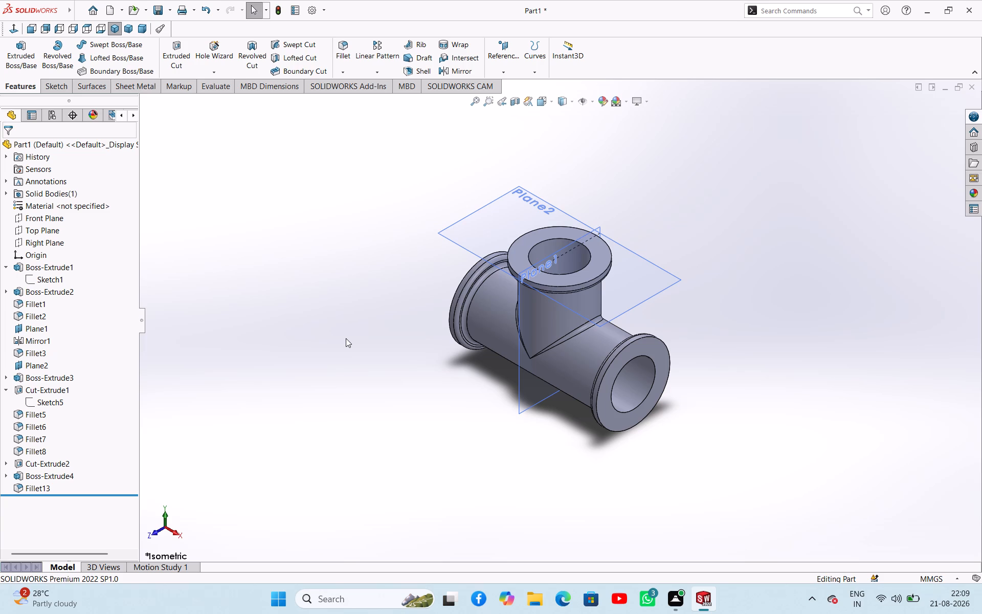
left_click(428, 392)
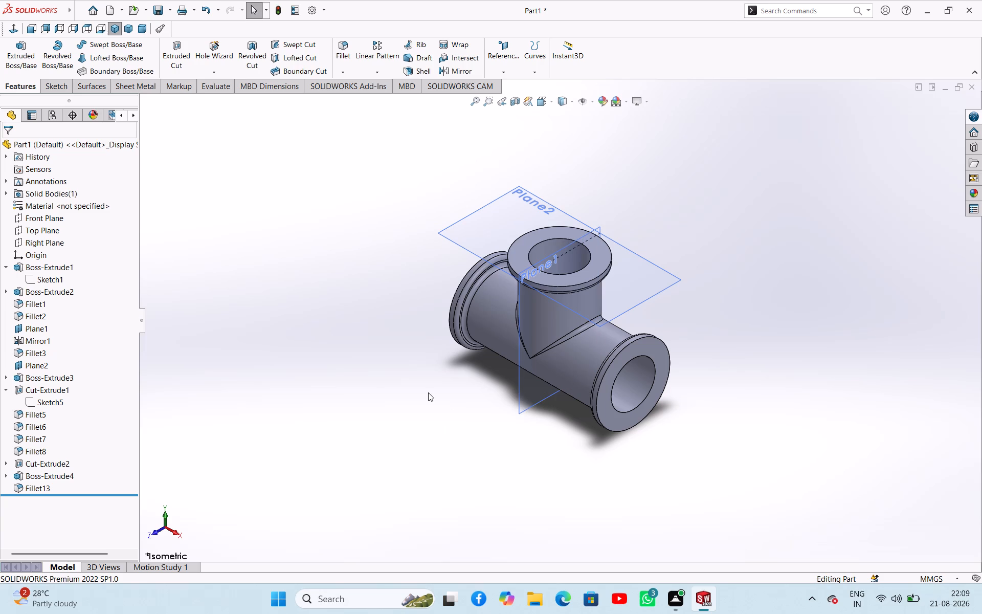
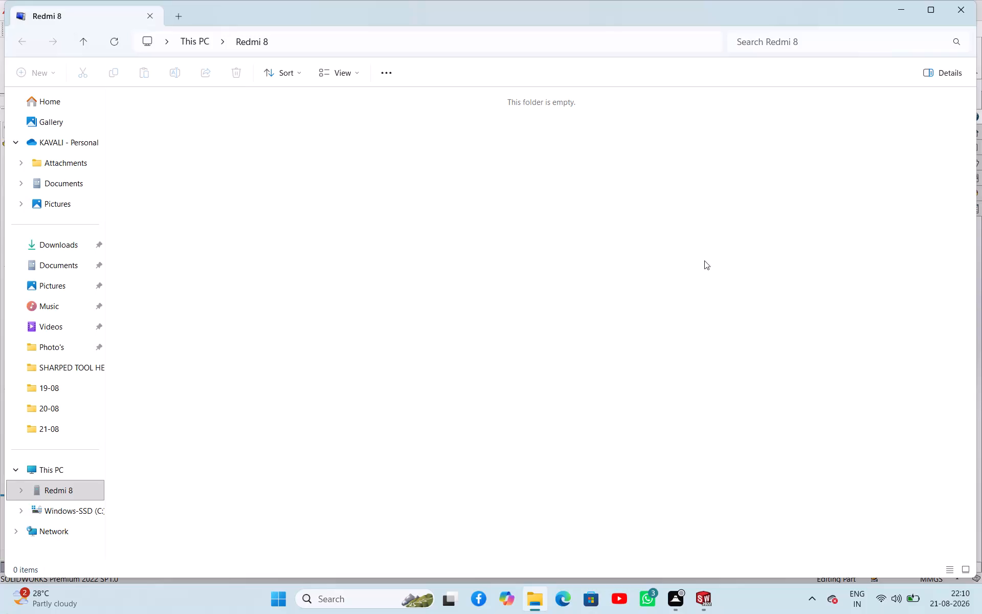
Close the Redmi 8 folder window and return to the tee part in SOLIDWORKS.
left_click(955, 16)
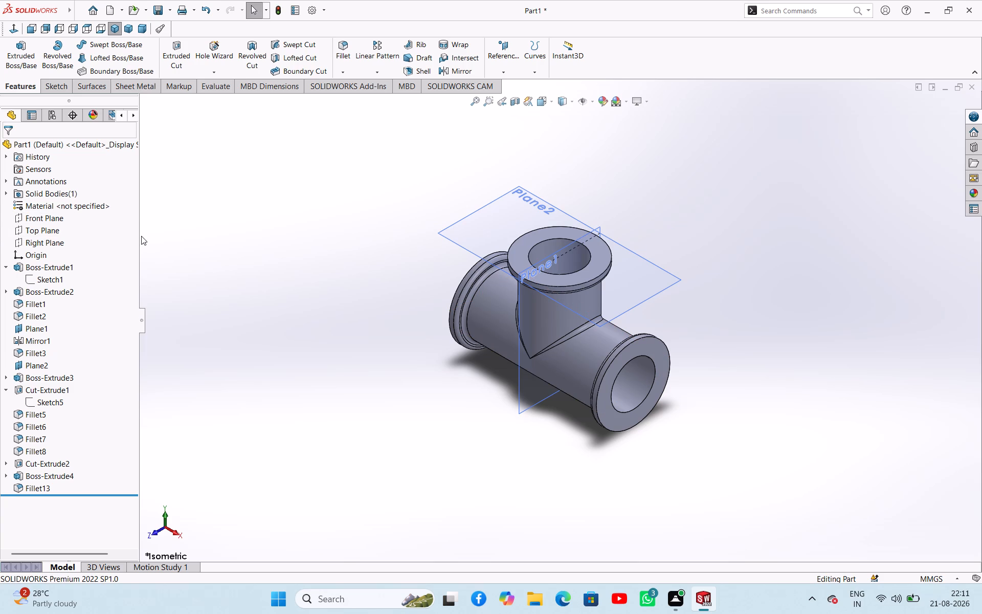
Widen the feature tree beside the tee model enough to show the part's full name and display state.
left_click_drag(138, 236, 109, 236)
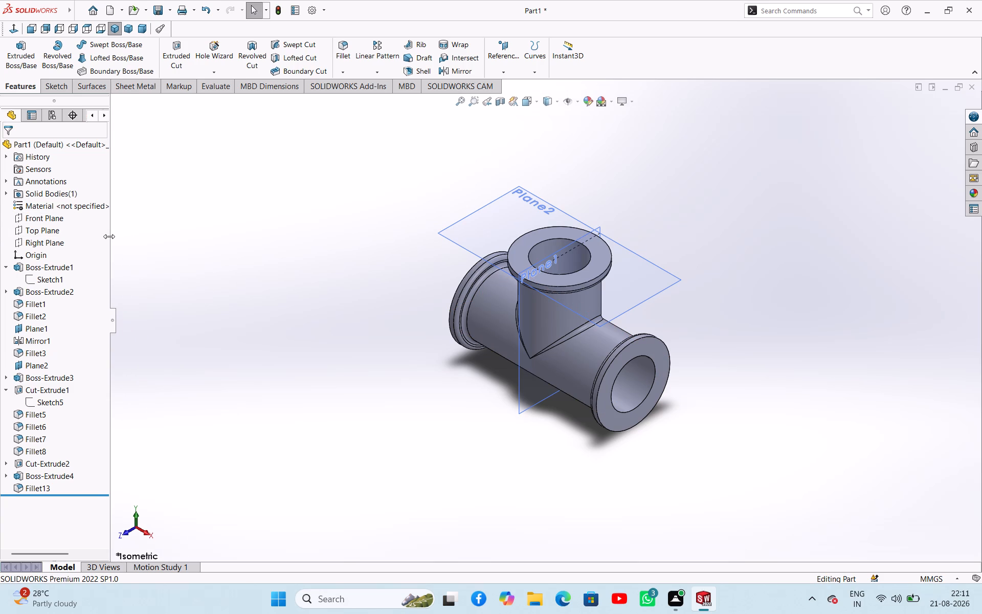
left_click_drag(109, 236, 179, 287)
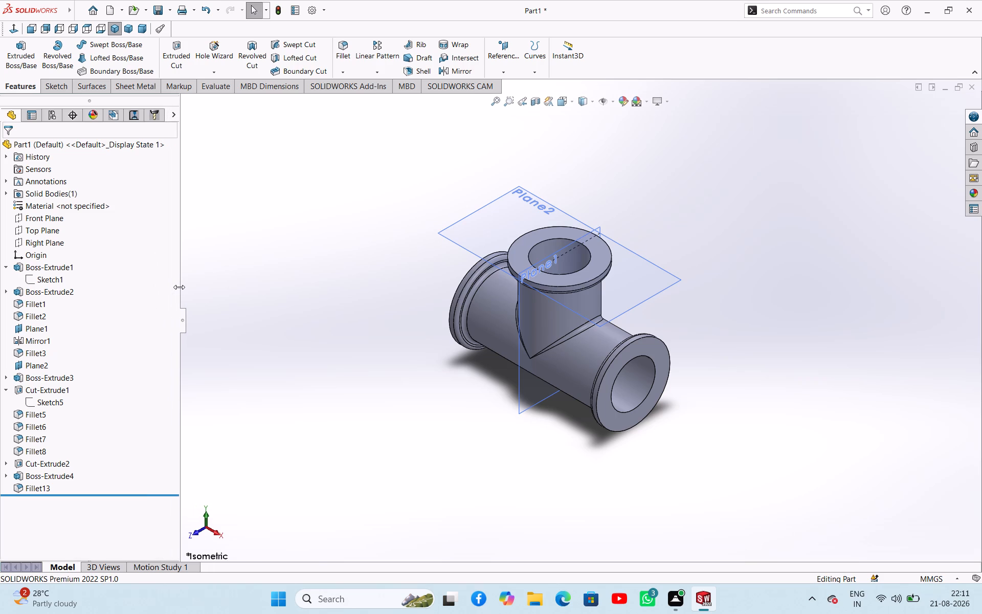
left_click_drag(179, 287, 175, 291)
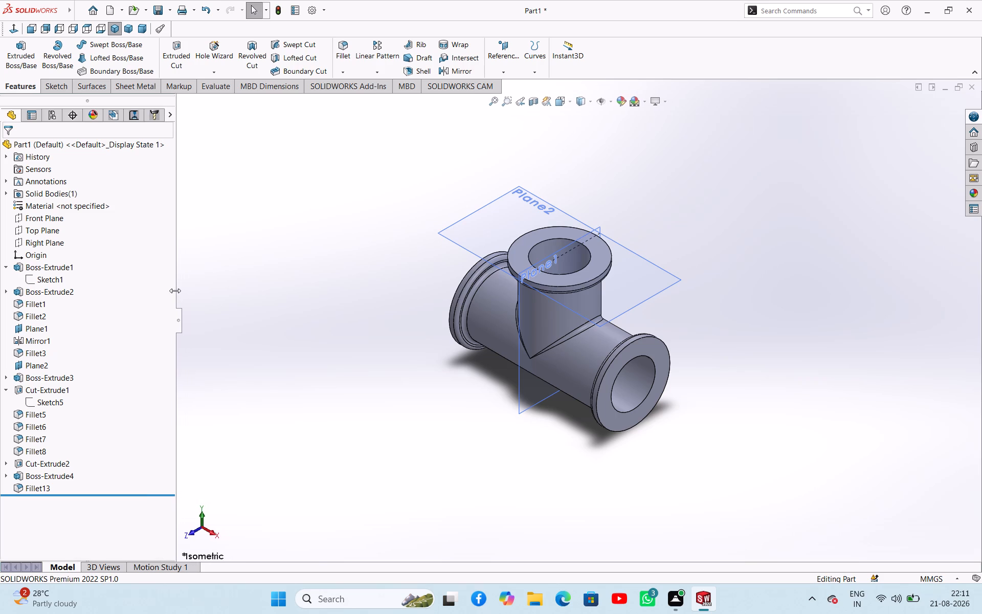
left_click_drag(175, 291, 174, 290)
left_click(206, 289)
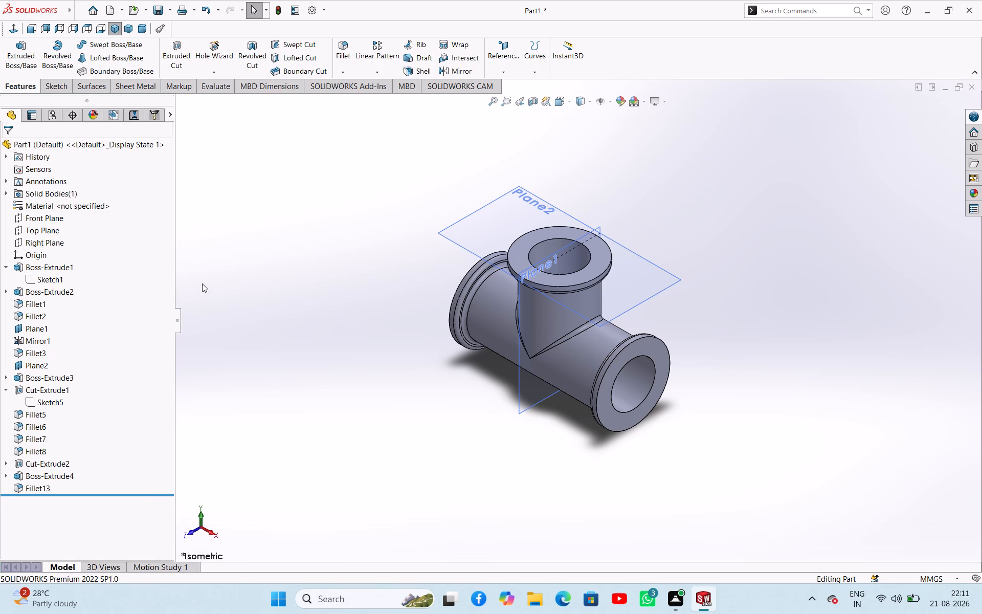
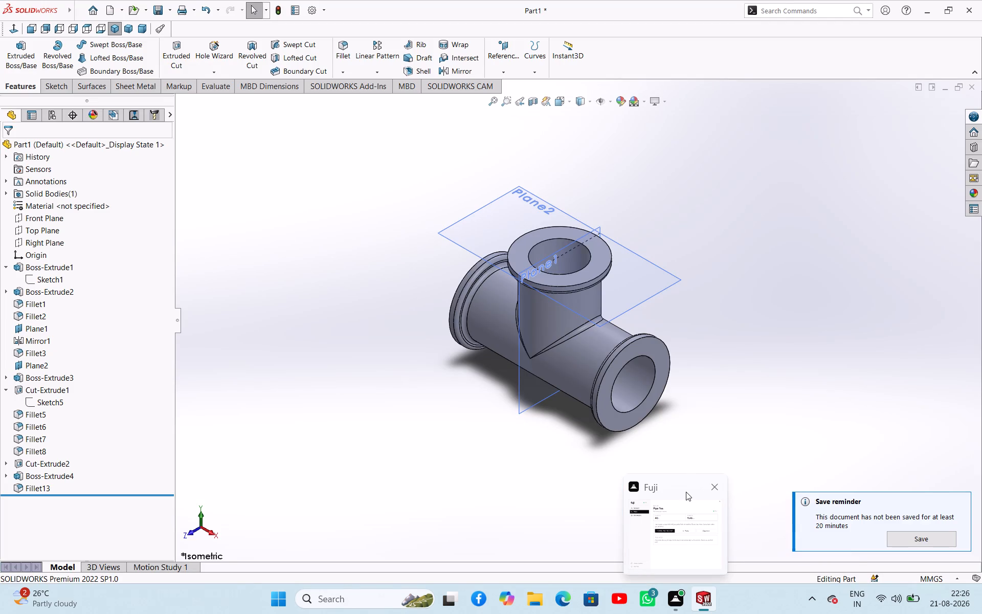
Open Sketch5 of the branch bore cut (Cut-Extrude1) to inspect its circle, and exit the sketch.
scroll(540, 341, "up", 2)
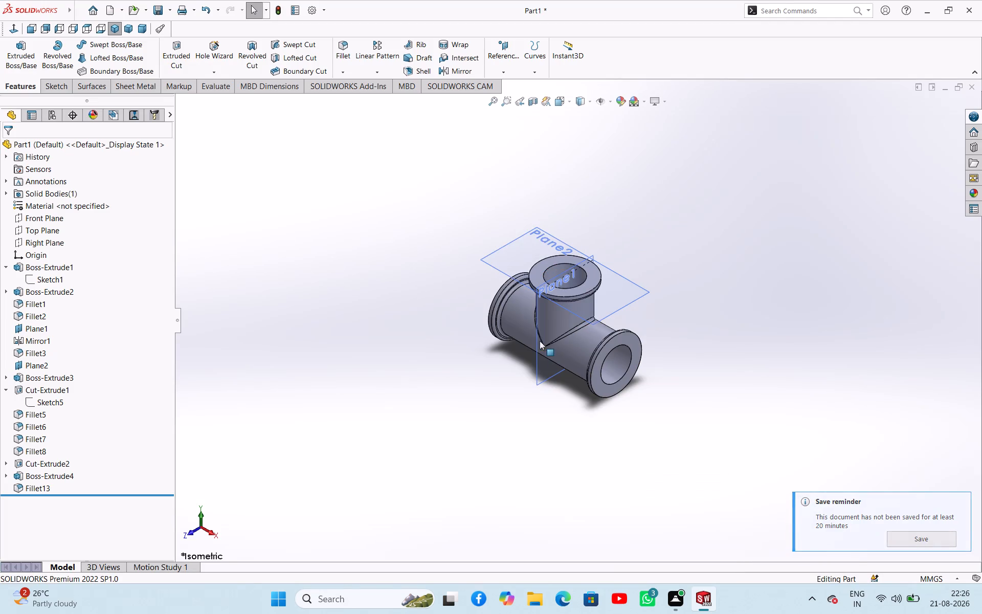
scroll(531, 339, "down", 1)
left_click(383, 380)
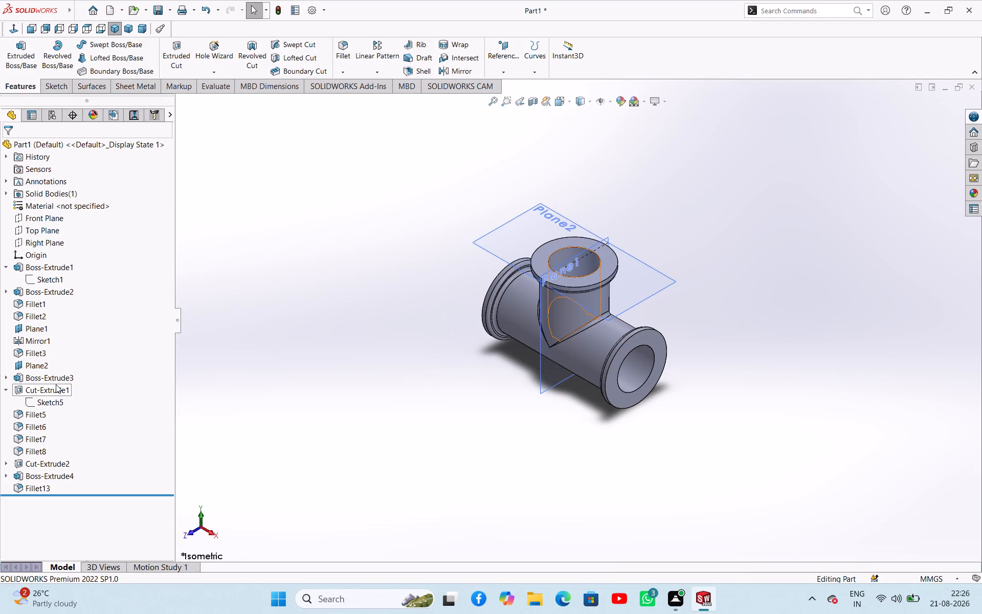
left_click(4, 389)
left_click(4, 389)
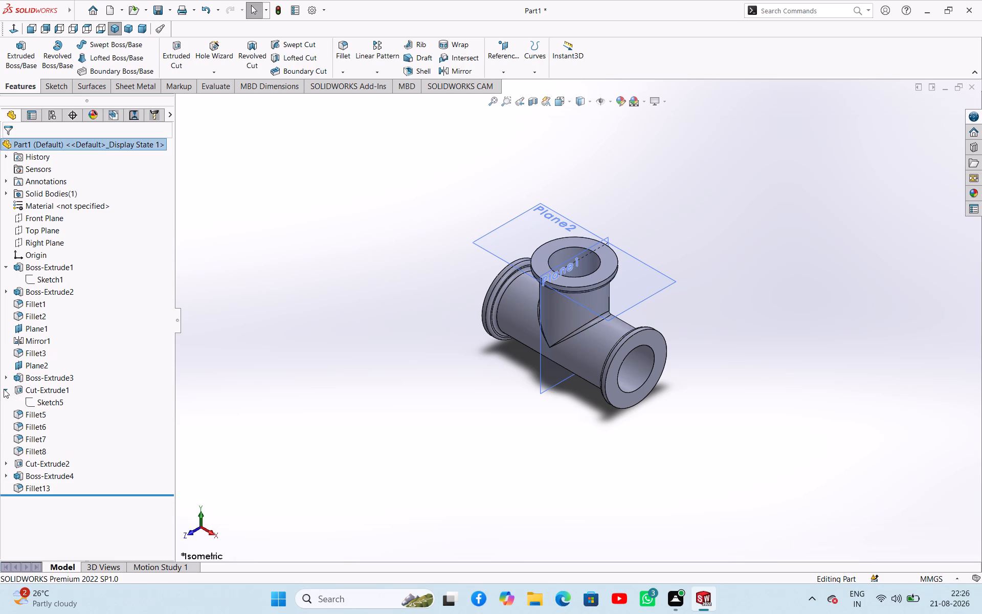
left_click(50, 406)
left_click(58, 381)
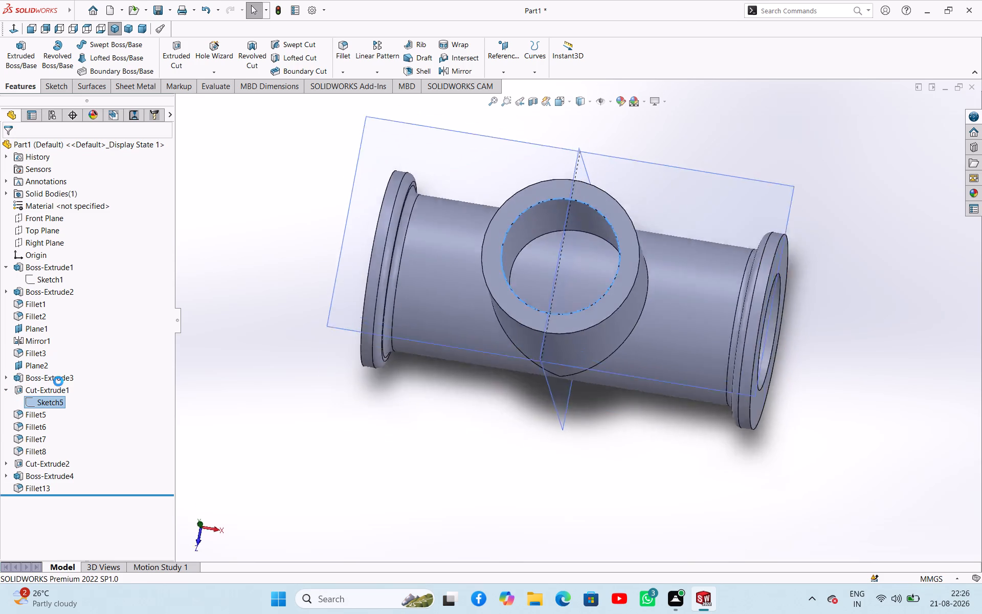
middle_click_drag(354, 462, 365, 379)
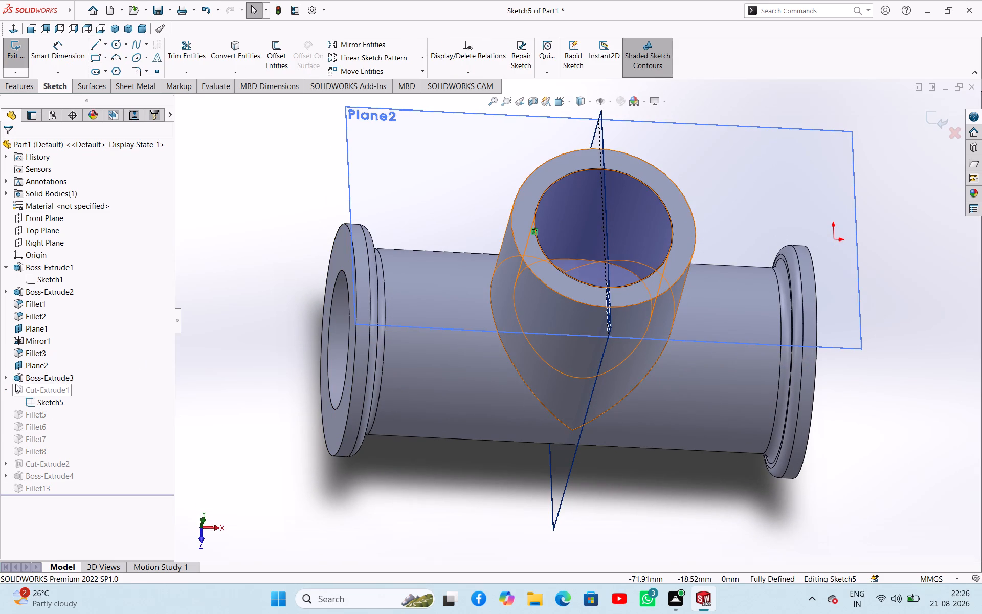
left_click(20, 60)
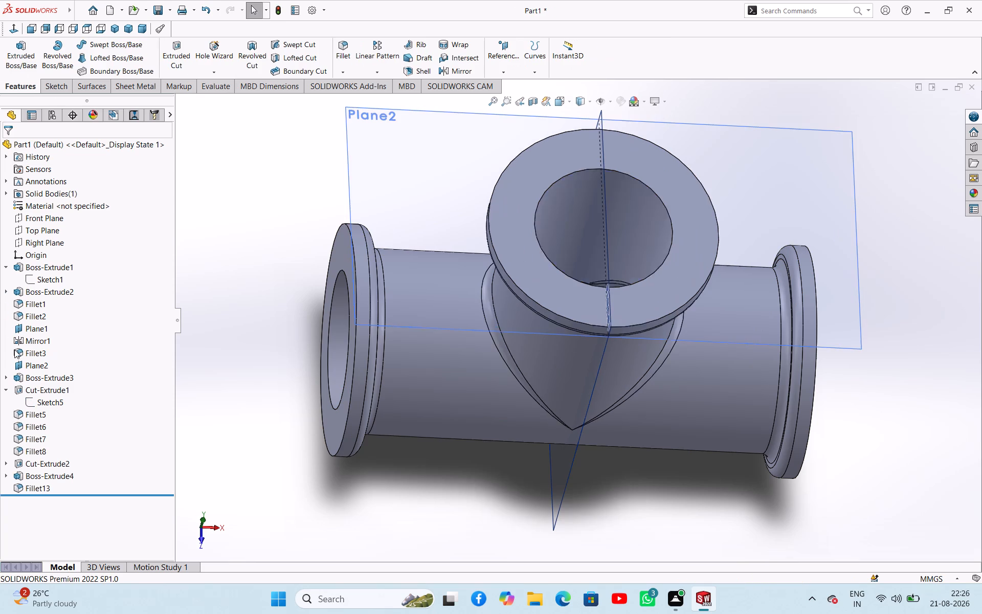
Change the end condition of the branch bore cut (Cut-Extrude1) to Up To Surface, ending at the main tube's inner bore face.
left_click(47, 390)
left_click(55, 360)
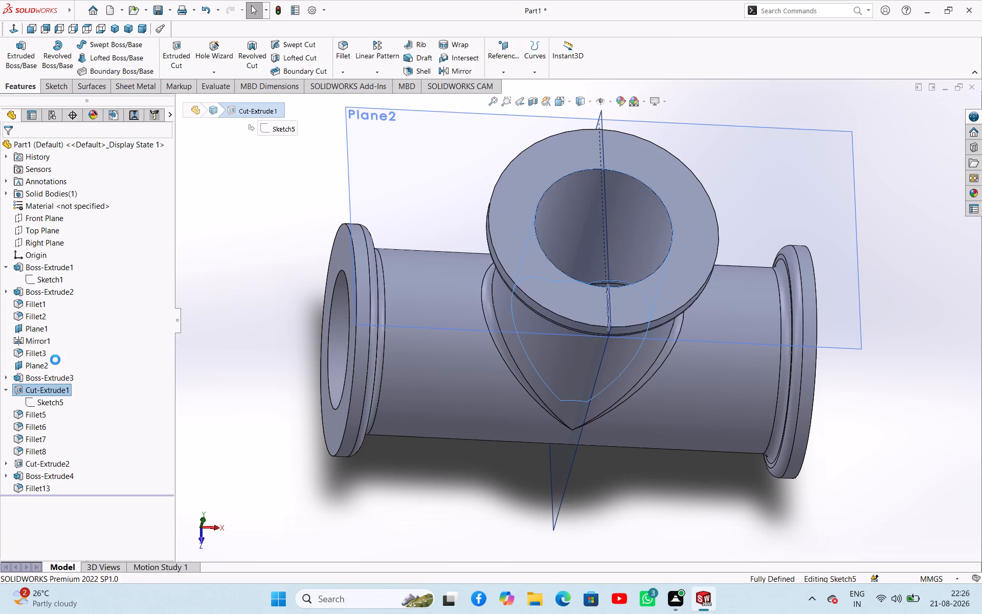
left_click(119, 220)
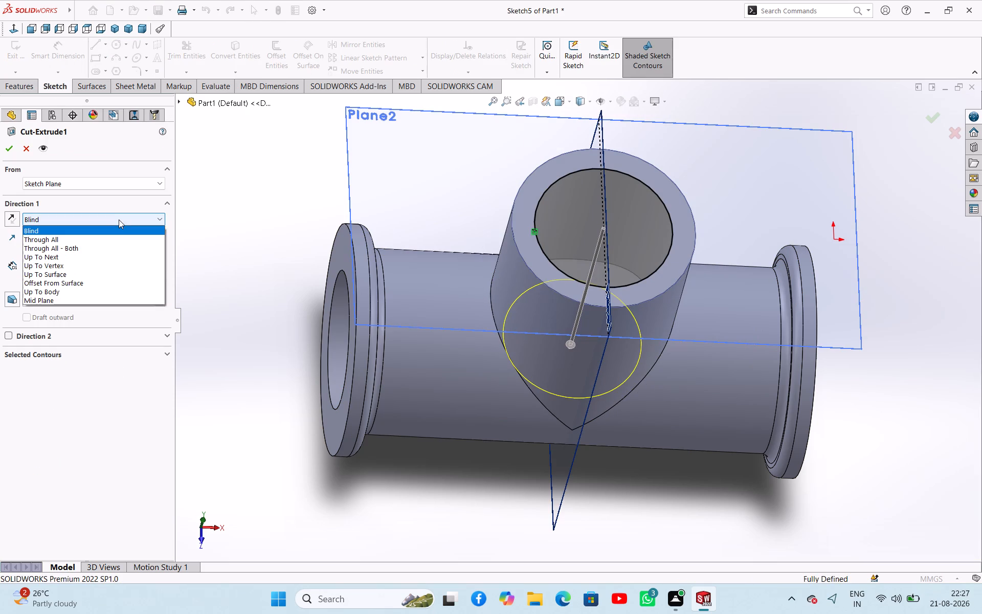
left_click(77, 270)
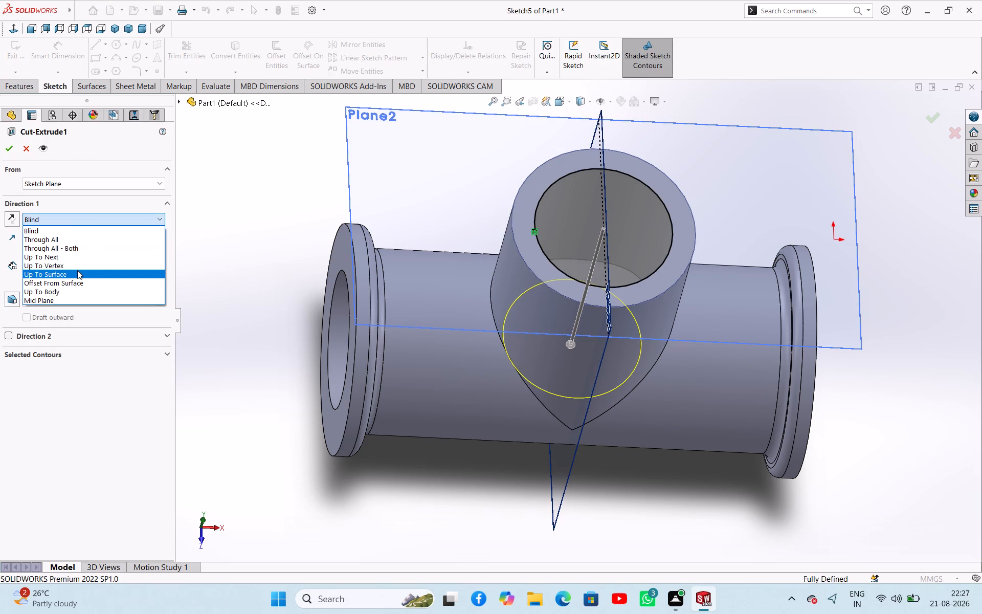
middle_click_drag(330, 416, 450, 402)
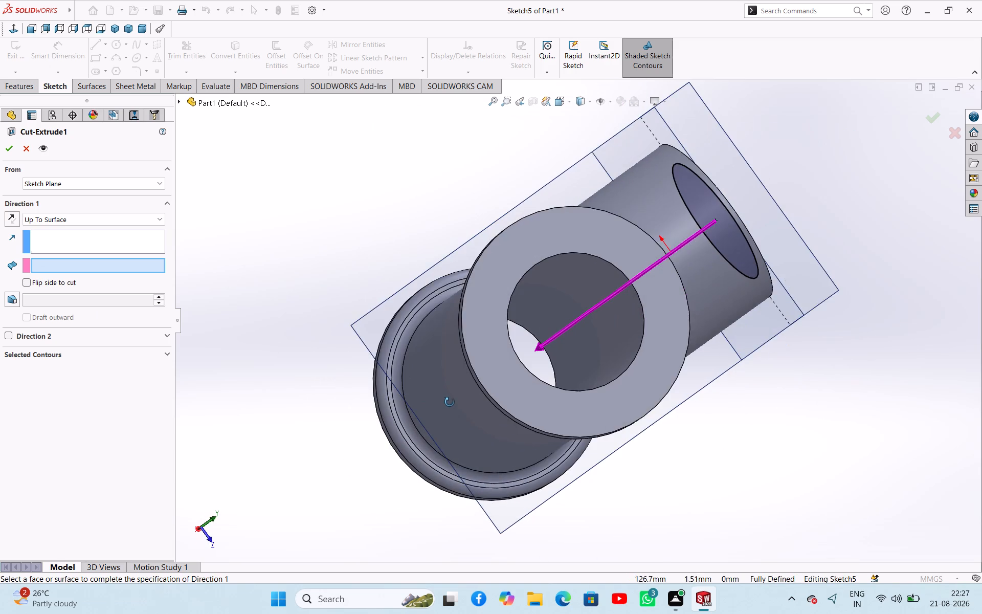
middle_click_drag(450, 402, 441, 396)
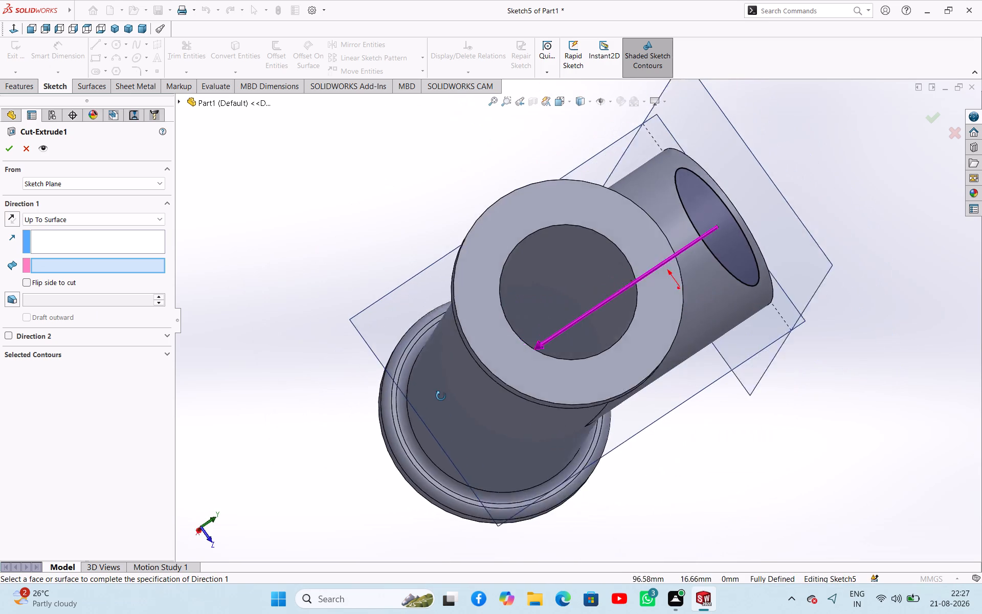
middle_click_drag(441, 396, 452, 400)
left_click(582, 339)
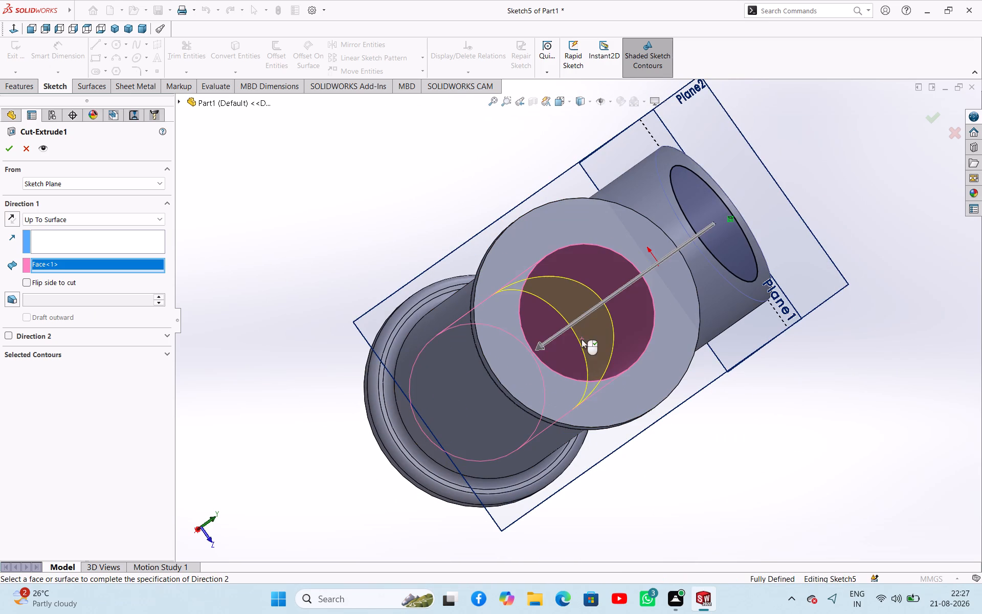
left_click(13, 147)
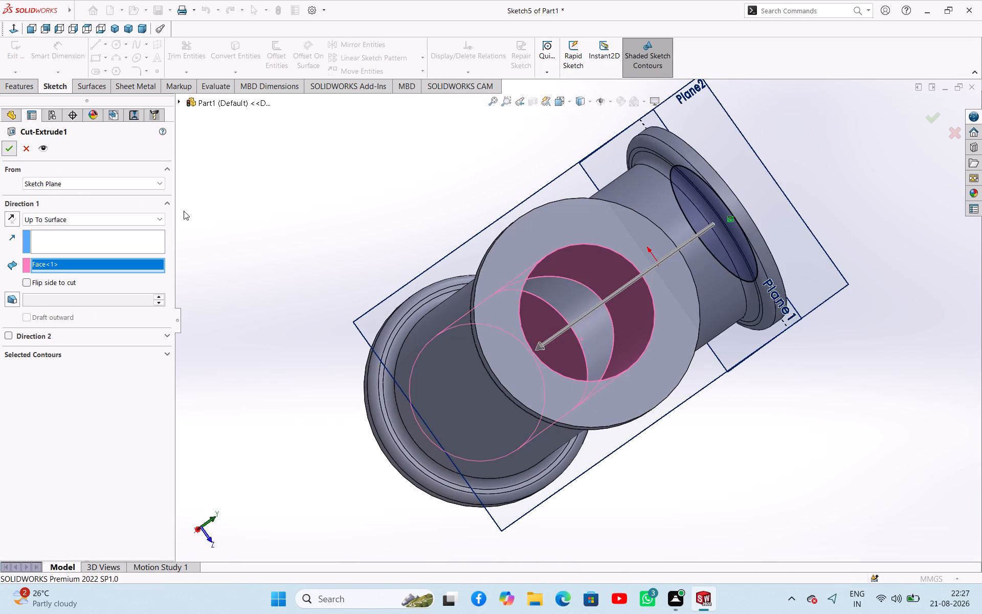
left_click(240, 222)
Delete the features Fillet6, Fillet7 and Cut-Extrude2, continuing the rebuild with the error ignored.
middle_click_drag(250, 237, 216, 226)
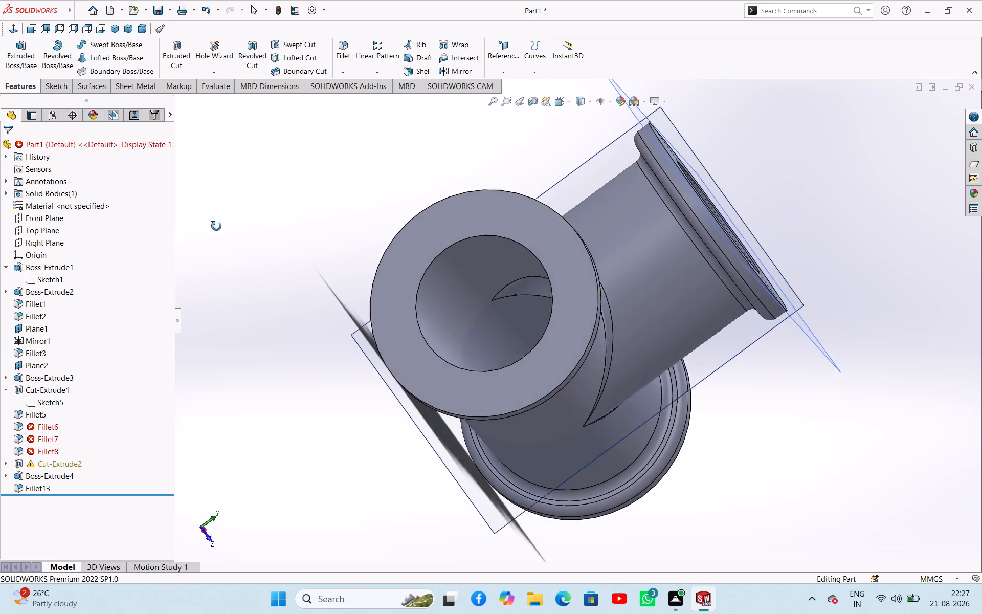
middle_click_drag(216, 226, 216, 242)
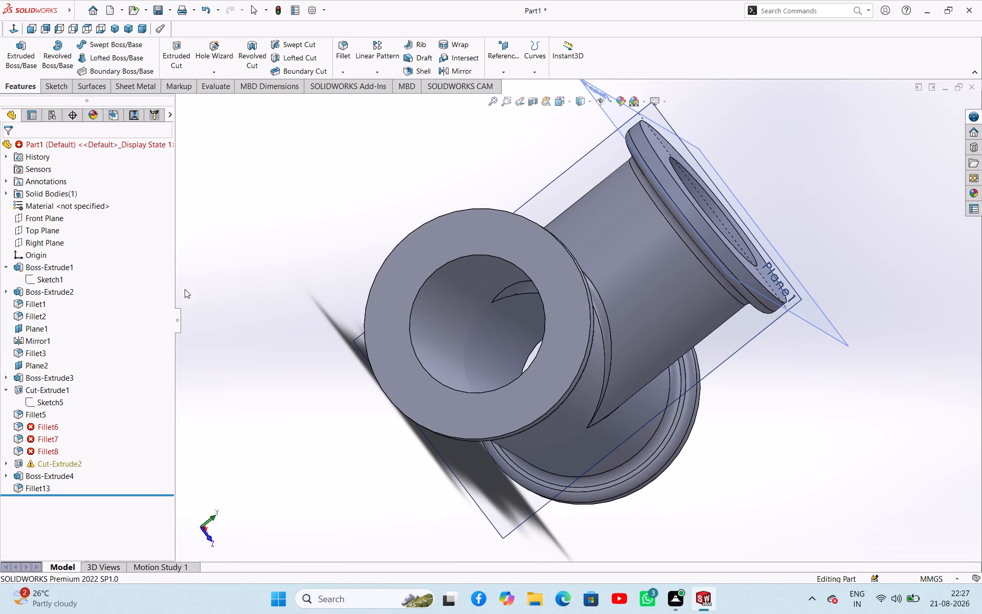
left_click(48, 422, "ctrl")
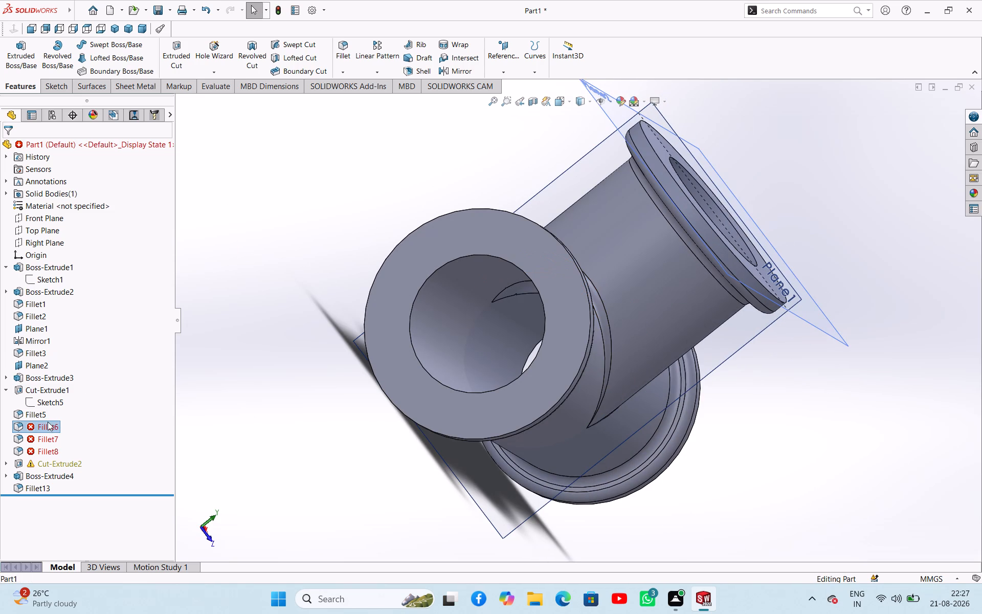
left_click(45, 438, "ctrl")
left_click(49, 447, "ctrl")
left_click(52, 459, "ctrl")
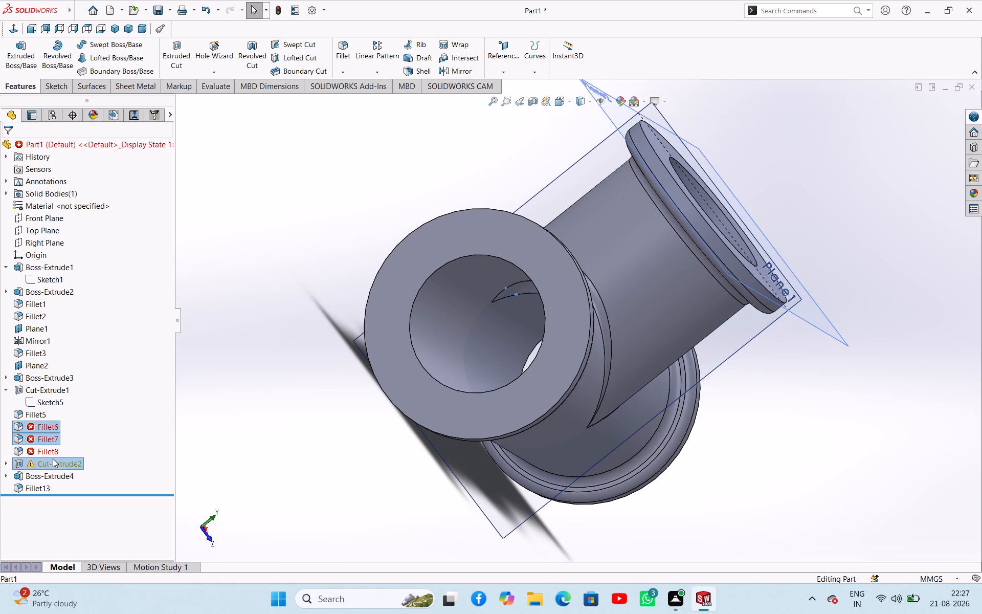
left_click(49, 449, "ctrl")
right_click(49, 449, "ctrl")
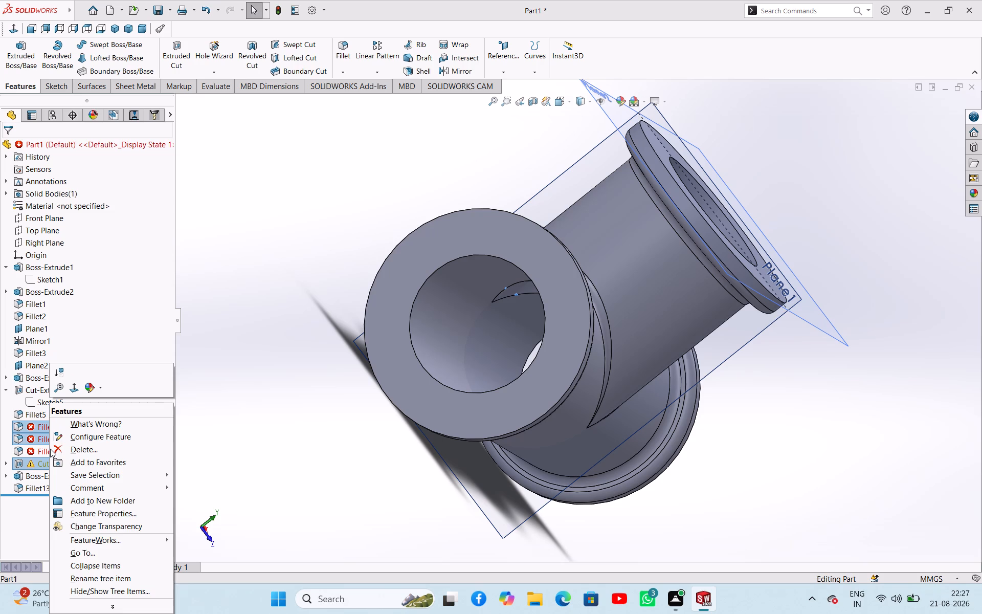
left_click(62, 451)
left_click(570, 234)
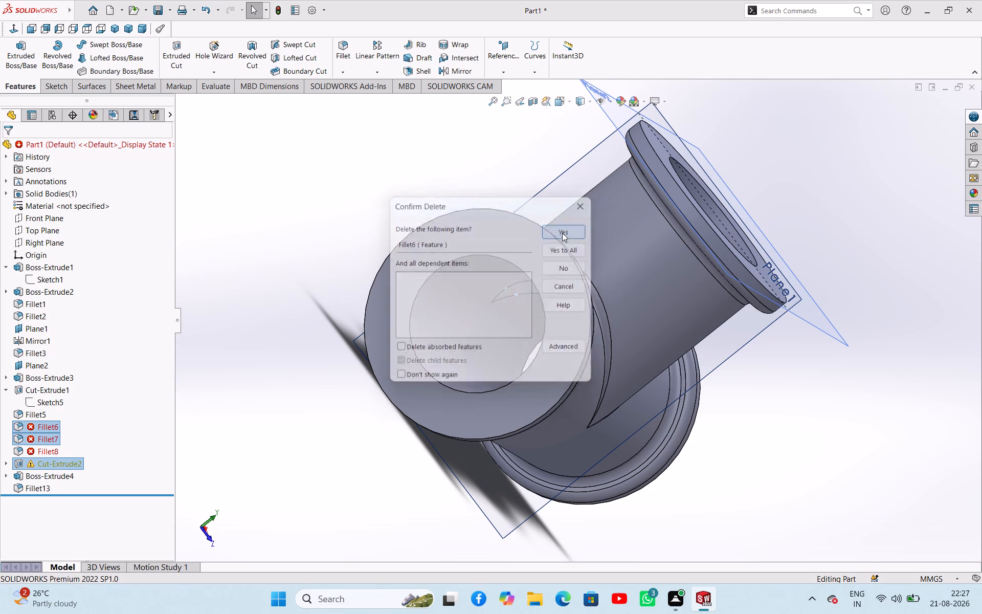
left_click(575, 229)
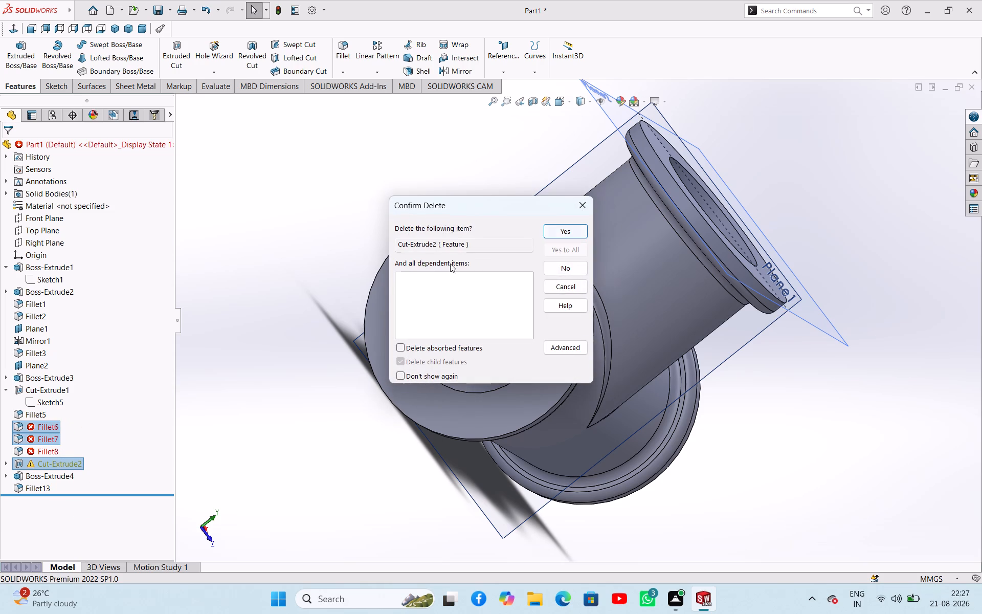
left_click(577, 231)
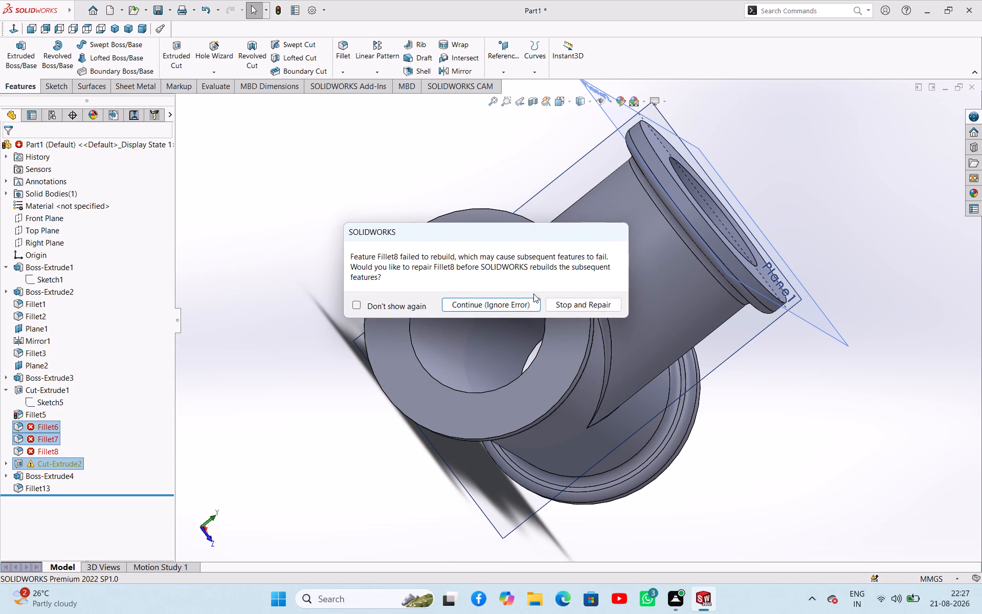
left_click(509, 305)
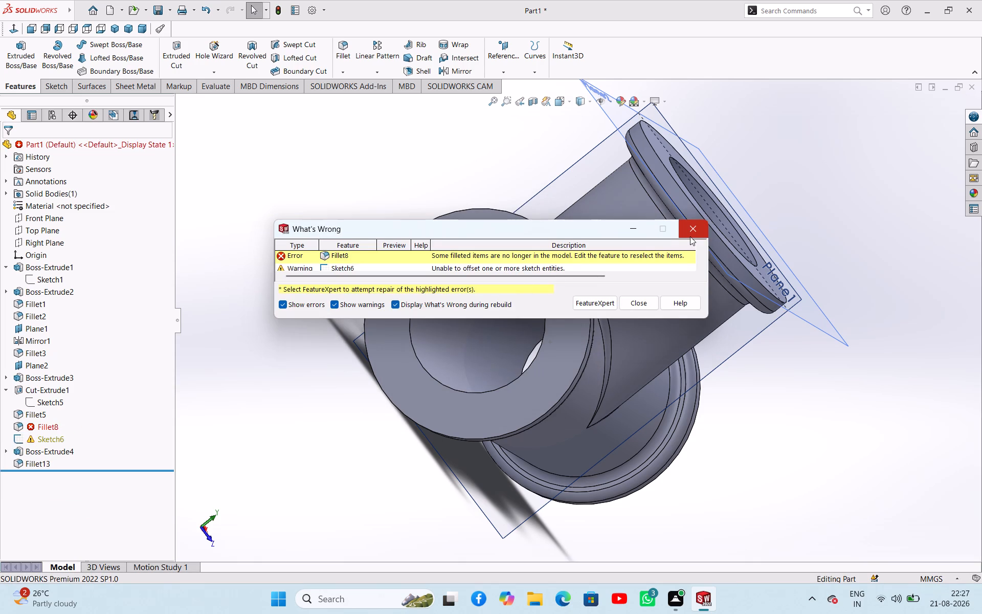
left_click(690, 236)
Delete the broken Fillet8 feature from the part.
right_click(36, 429)
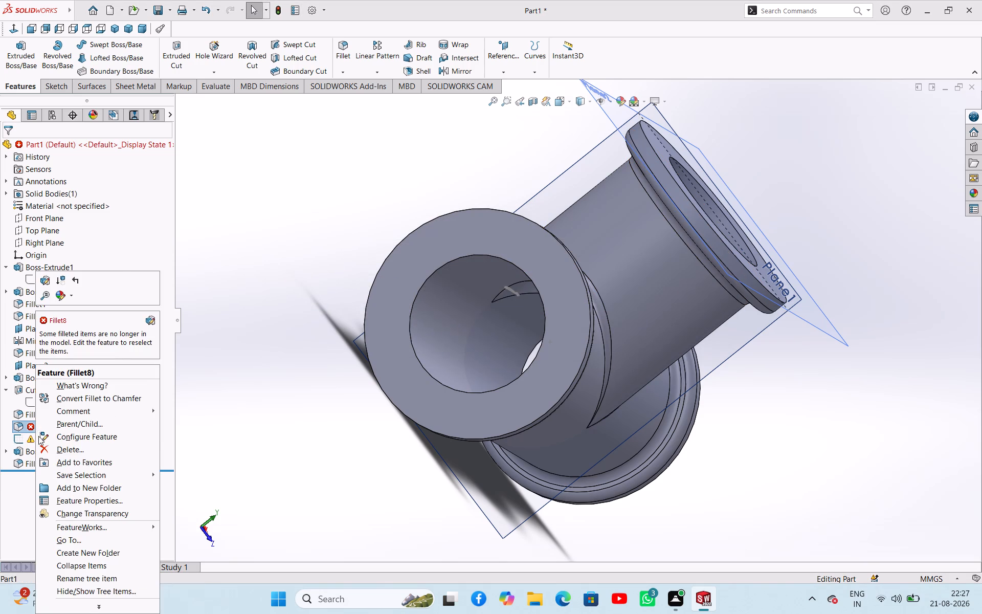
left_click(58, 452)
left_click(576, 230)
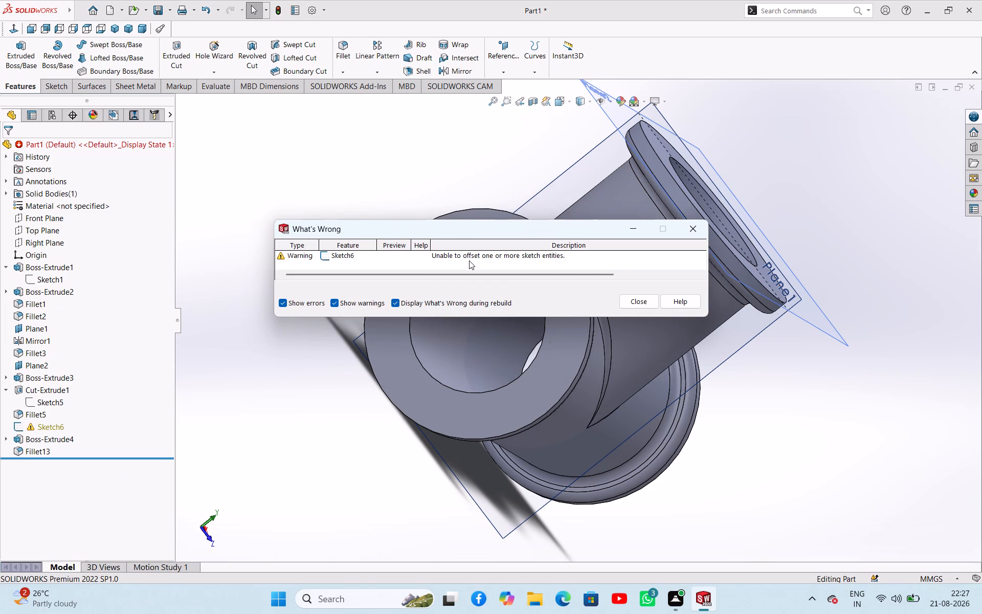
left_click(647, 303)
Delete the leftover Sketch6 from the part.
left_click(250, 285)
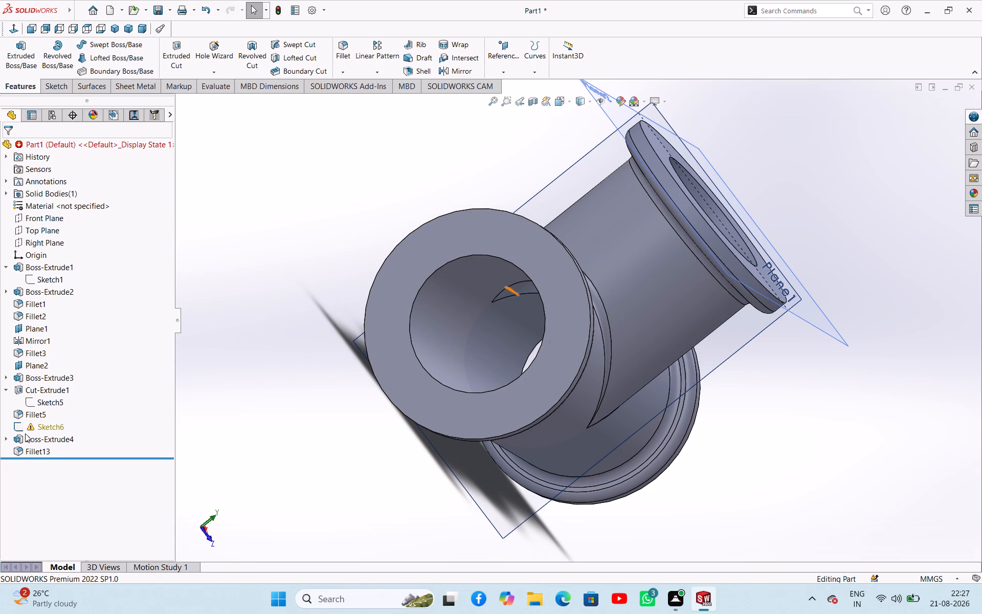
left_click(39, 426)
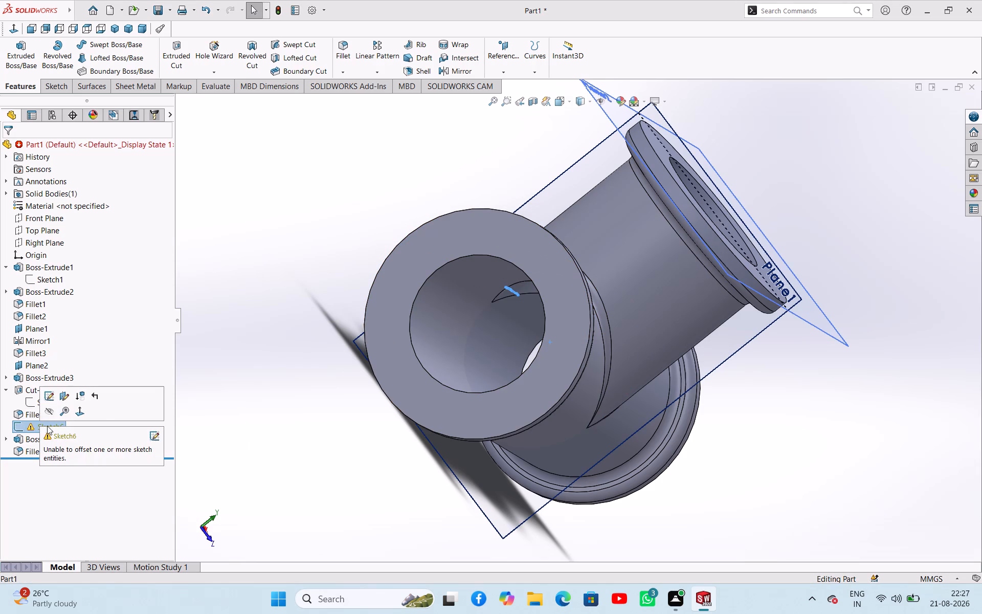
right_click(71, 422)
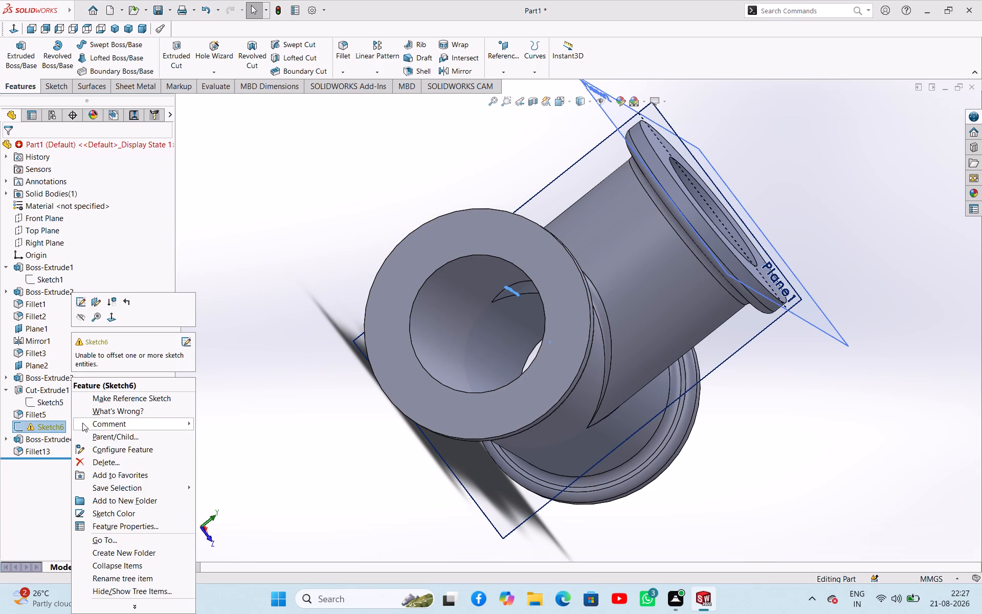
left_click(105, 464)
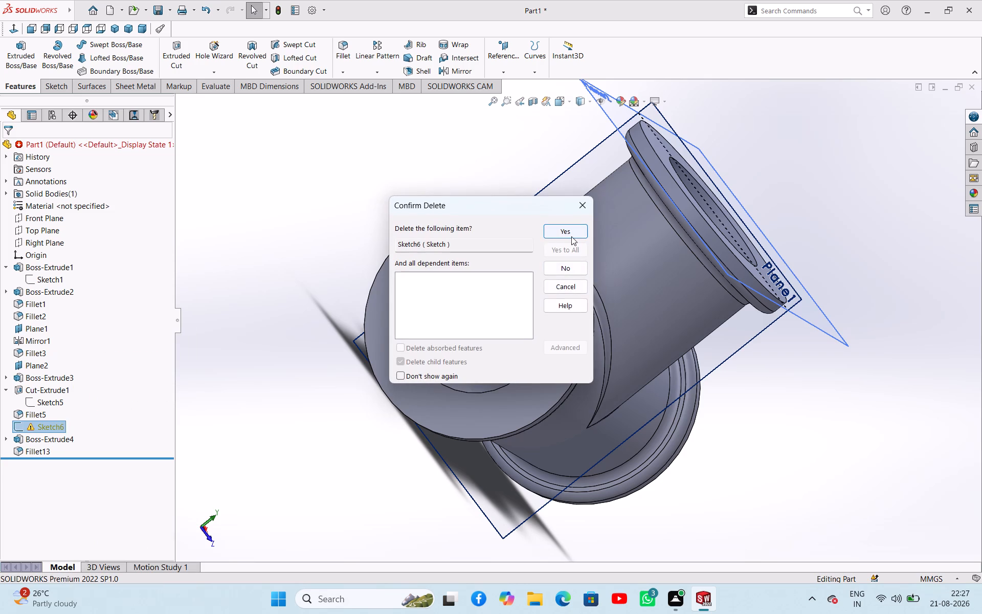
left_click(571, 236)
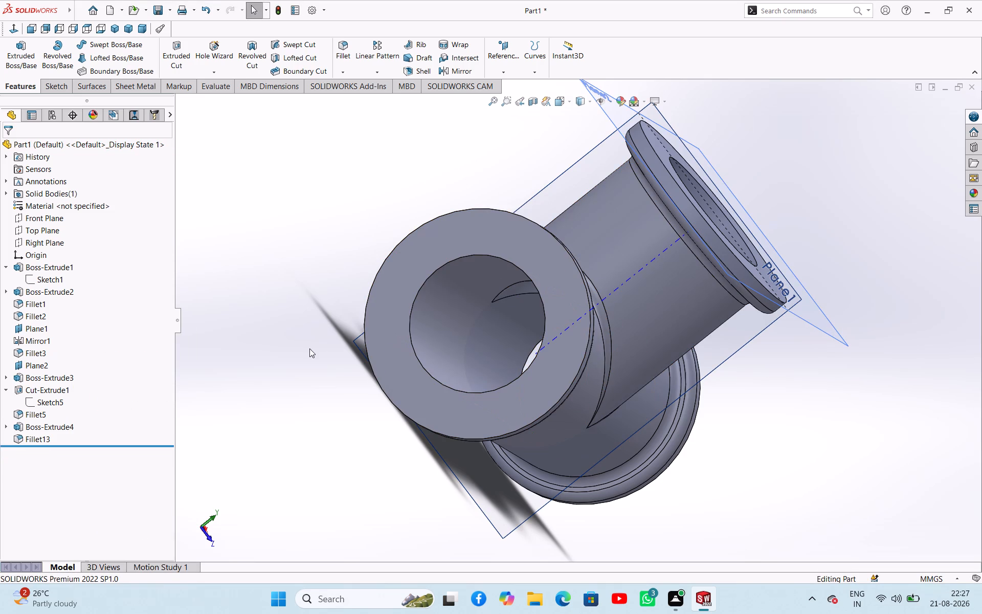
Add the two inner edges where the branch bore meets the main bore to the branch junction fillet (Fillet5).
left_click(218, 351)
middle_click_drag(311, 362, 247, 326)
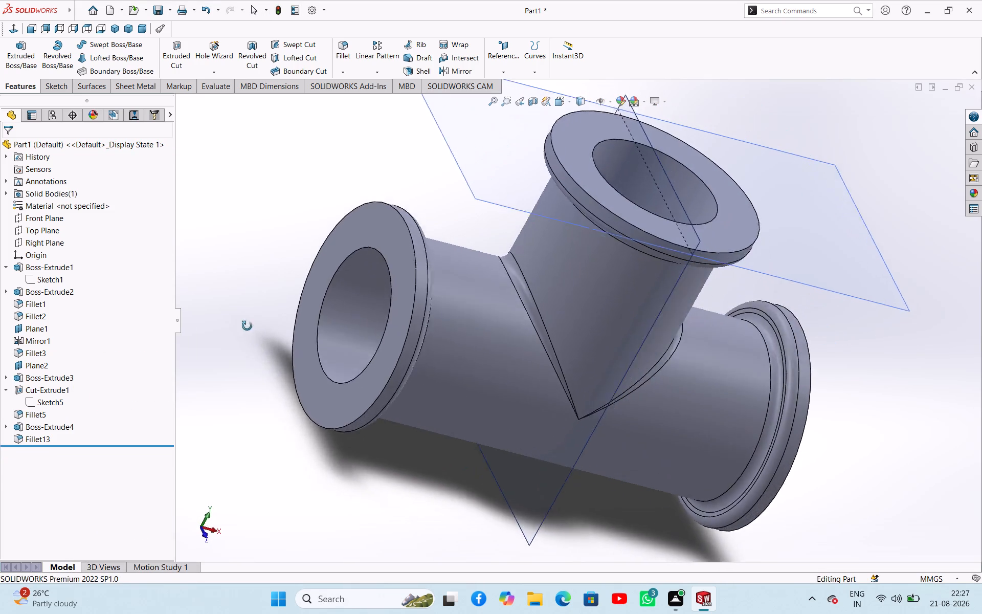
middle_click_drag(247, 326, 317, 323)
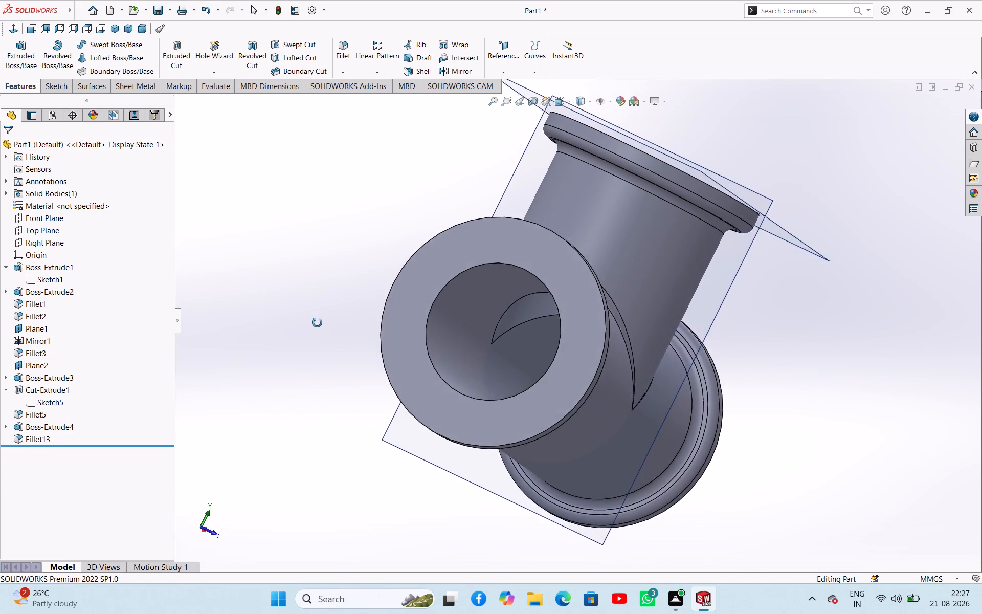
middle_click_drag(317, 323, 341, 314)
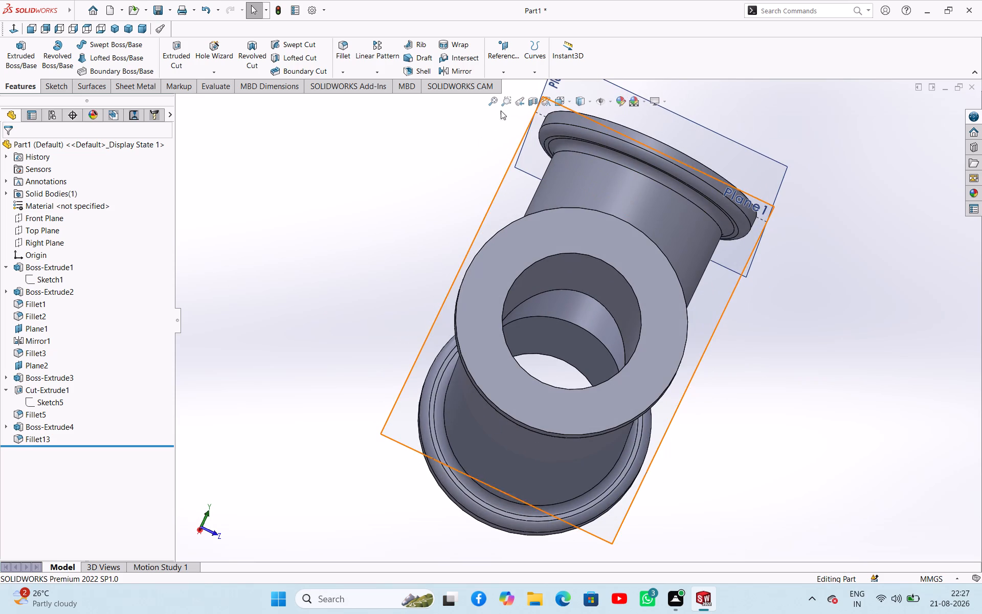
middle_click_drag(391, 171, 375, 196)
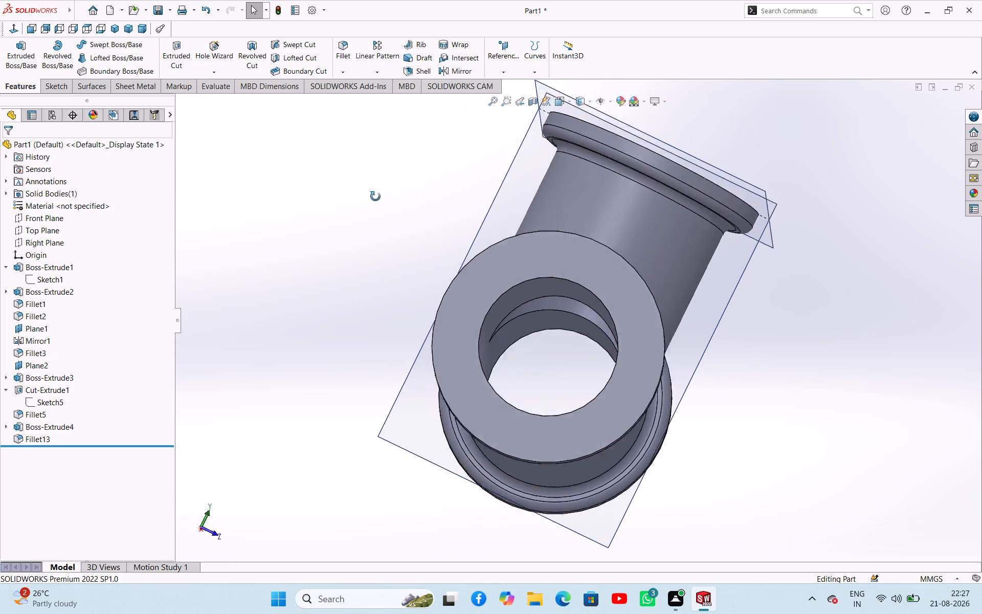
middle_click_drag(375, 196, 387, 241)
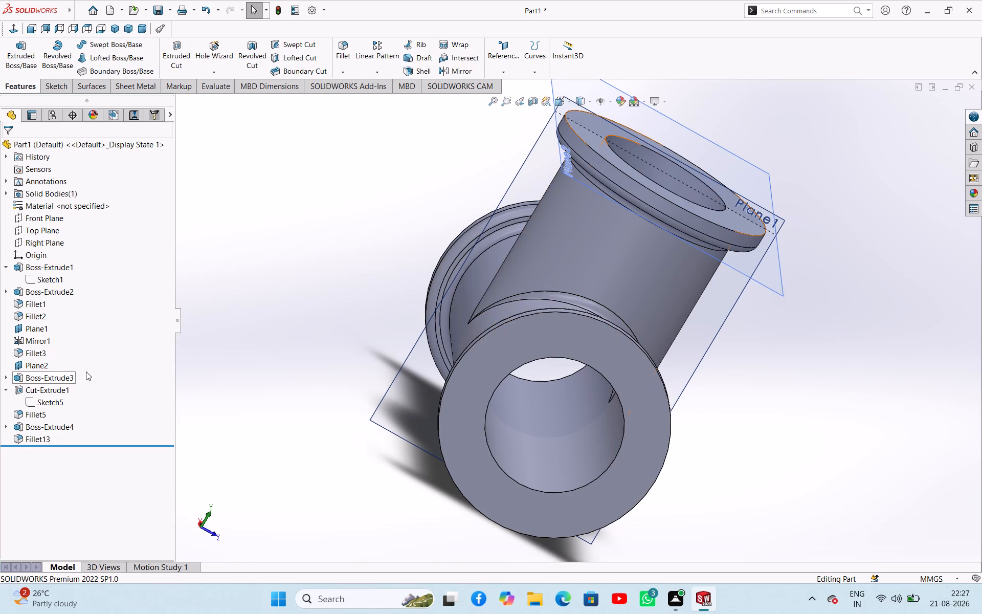
left_click(40, 414)
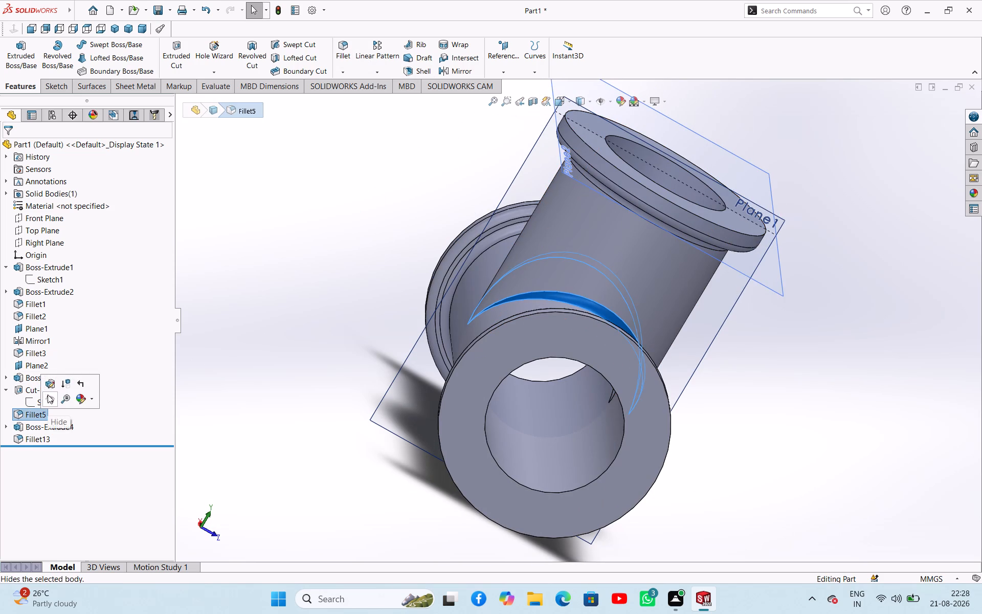
left_click(48, 385)
middle_click_drag(266, 342, 266, 339)
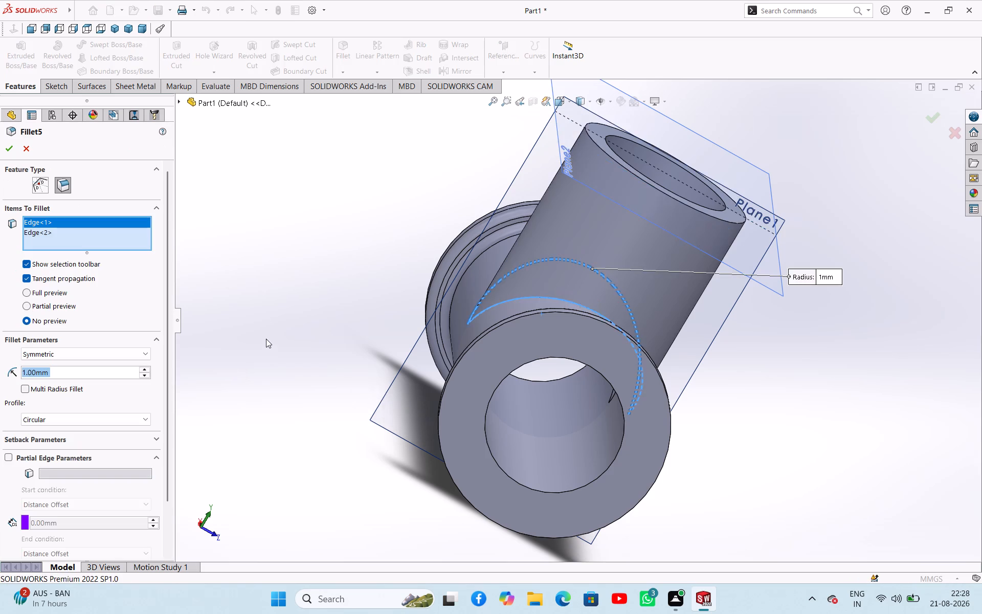
middle_click_drag(266, 339, 238, 256)
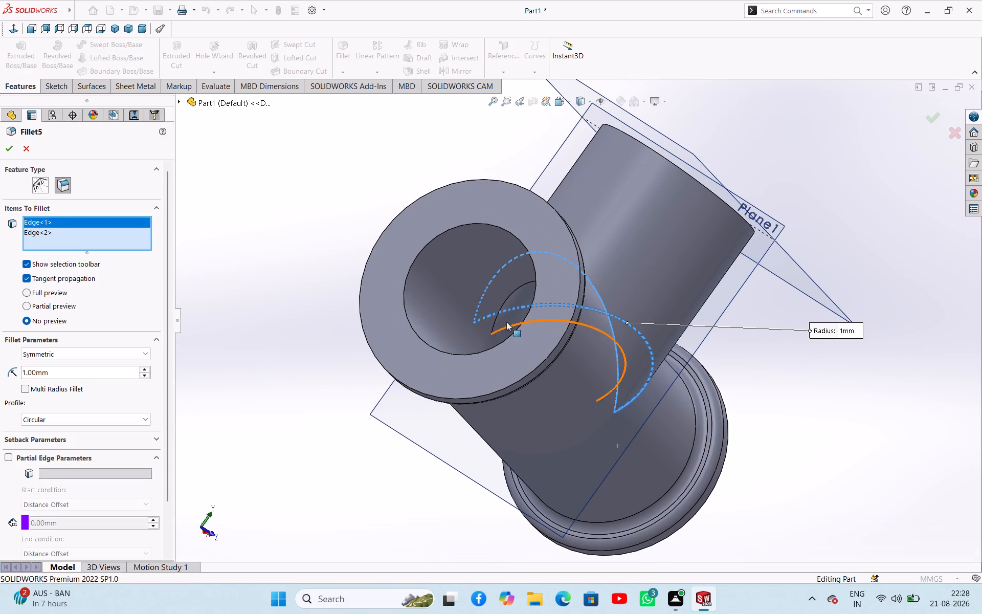
left_click(498, 317)
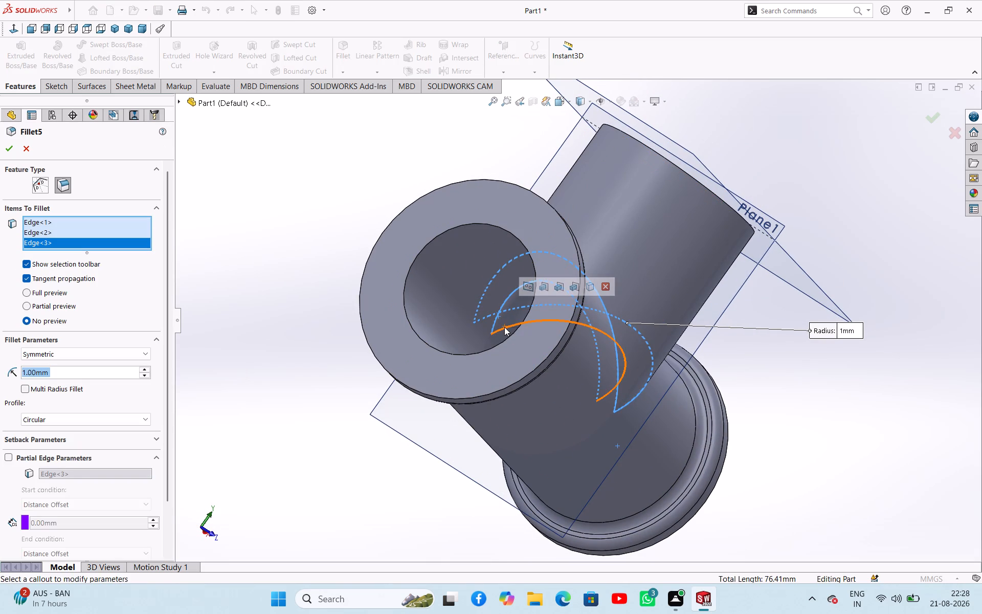
left_click(504, 327)
left_click(13, 151)
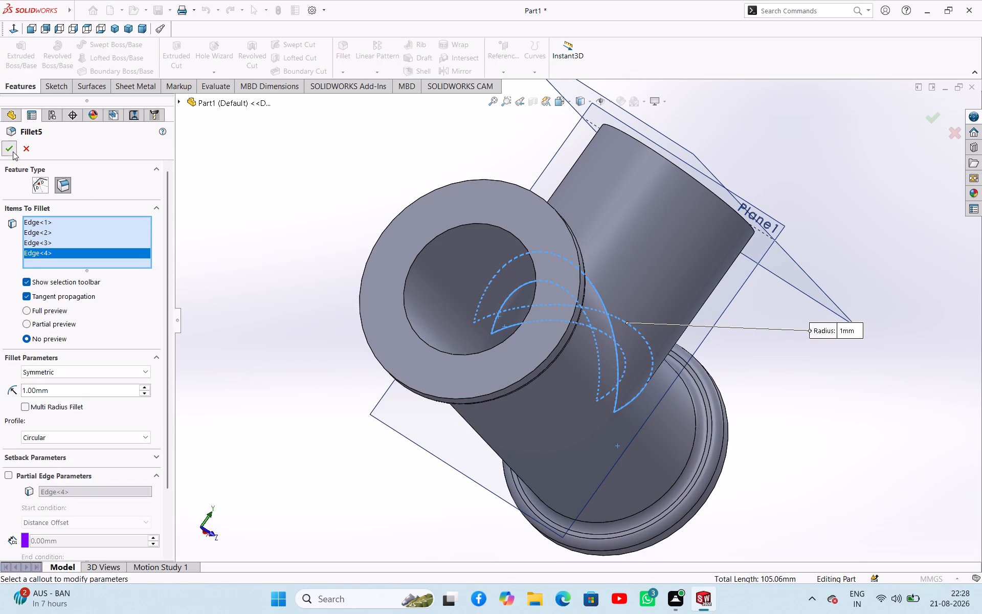
Inspect the tee from several angles, checking the bore intersection, the branch junction fillet and the collars.
middle_click_drag(332, 268, 362, 294)
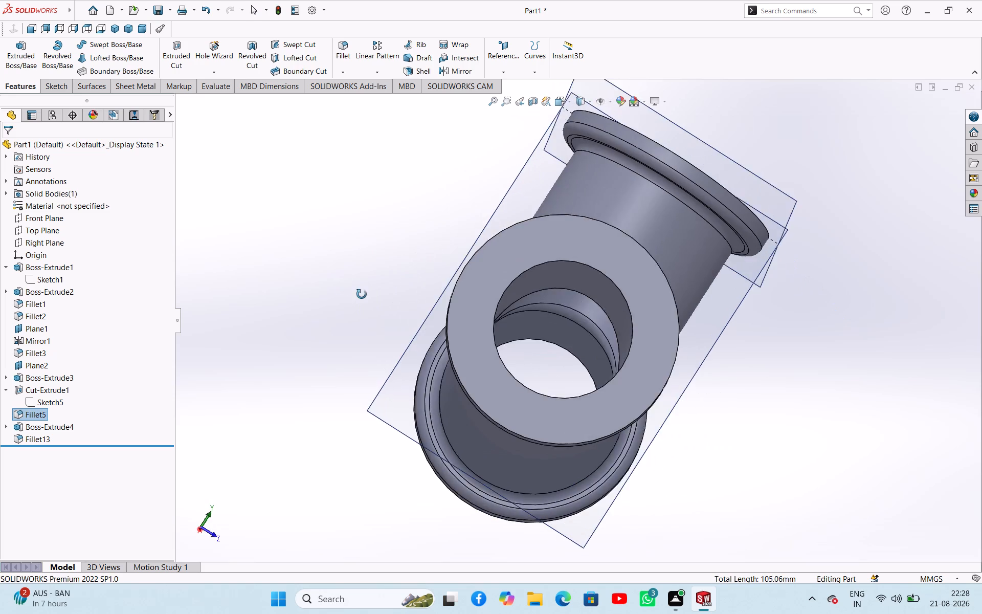
middle_click_drag(362, 294, 307, 369)
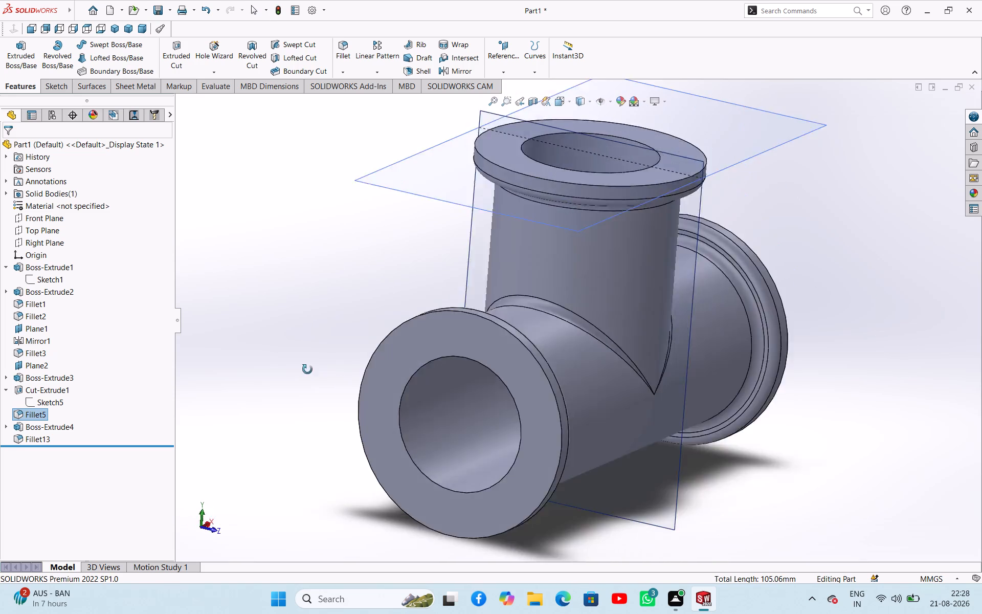
middle_click_drag(307, 369, 296, 401)
left_click(259, 349)
middle_click_drag(345, 317, 370, 323)
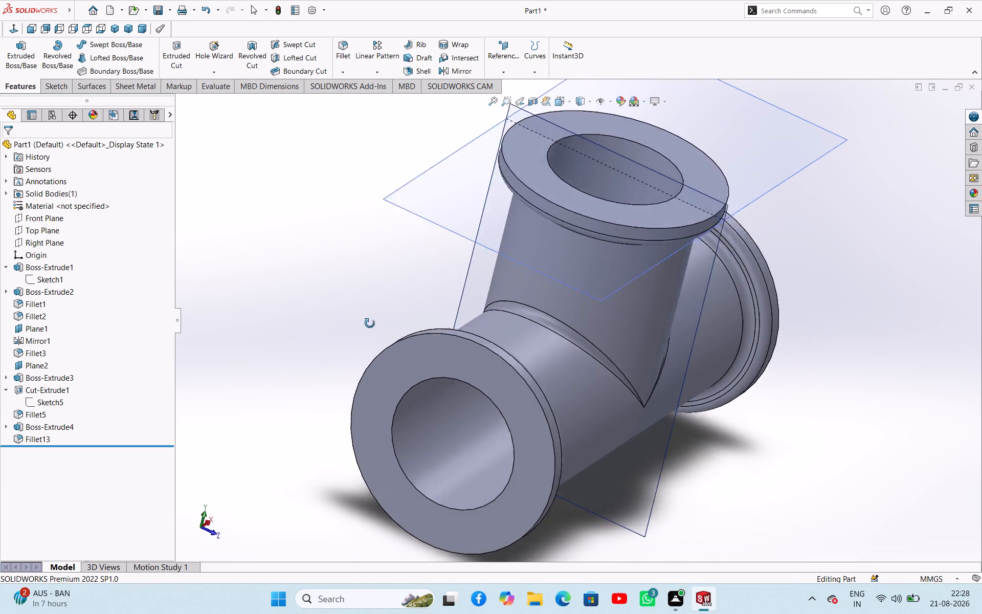
middle_click_drag(370, 323, 274, 249)
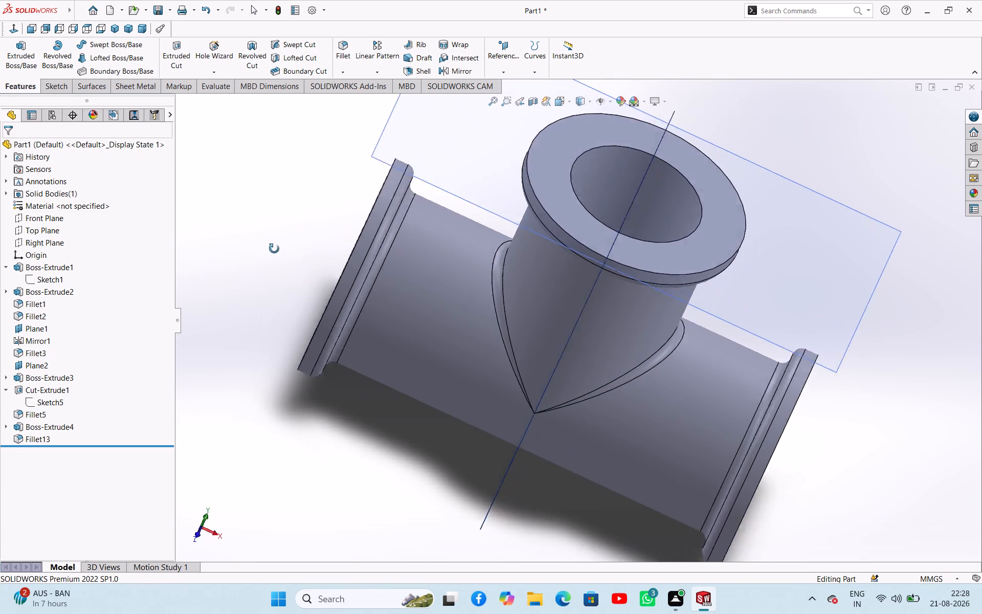
middle_click_drag(274, 249, 237, 217)
middle_click_drag(292, 194, 307, 210)
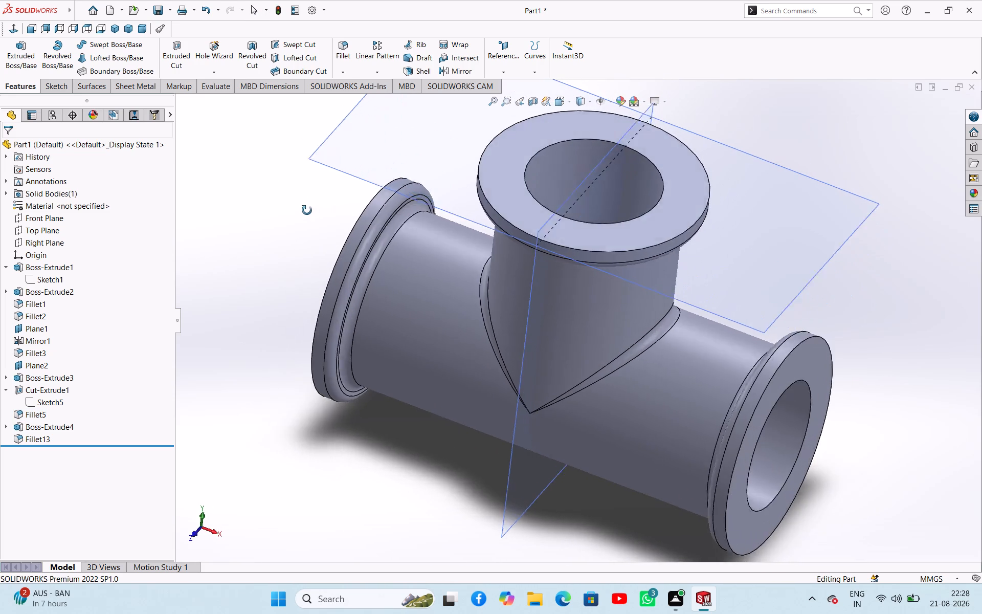
middle_click_drag(307, 210, 314, 206)
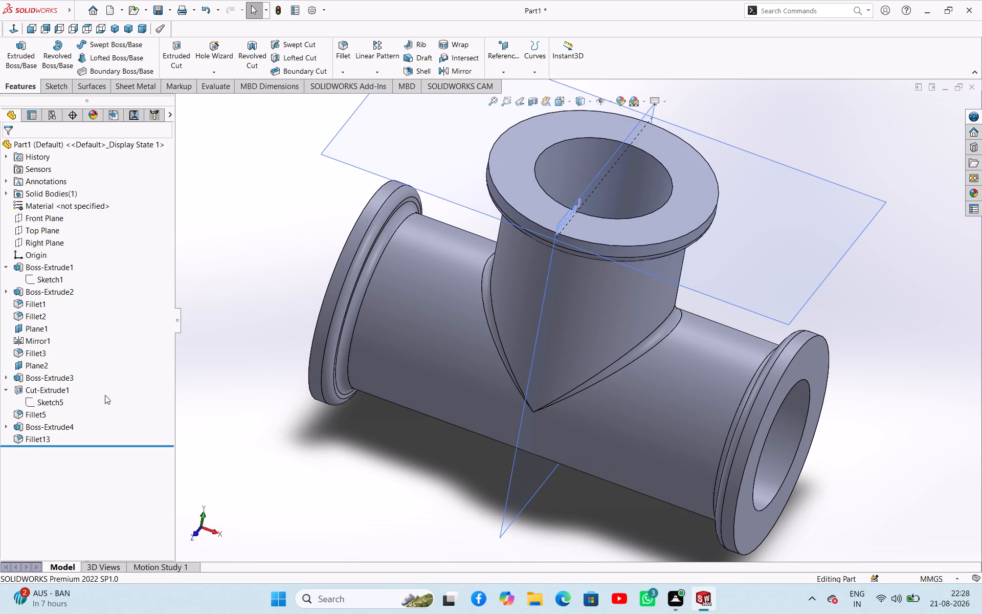
Delete the branch collar's fillet feature, Fillet13.
right_click(29, 440)
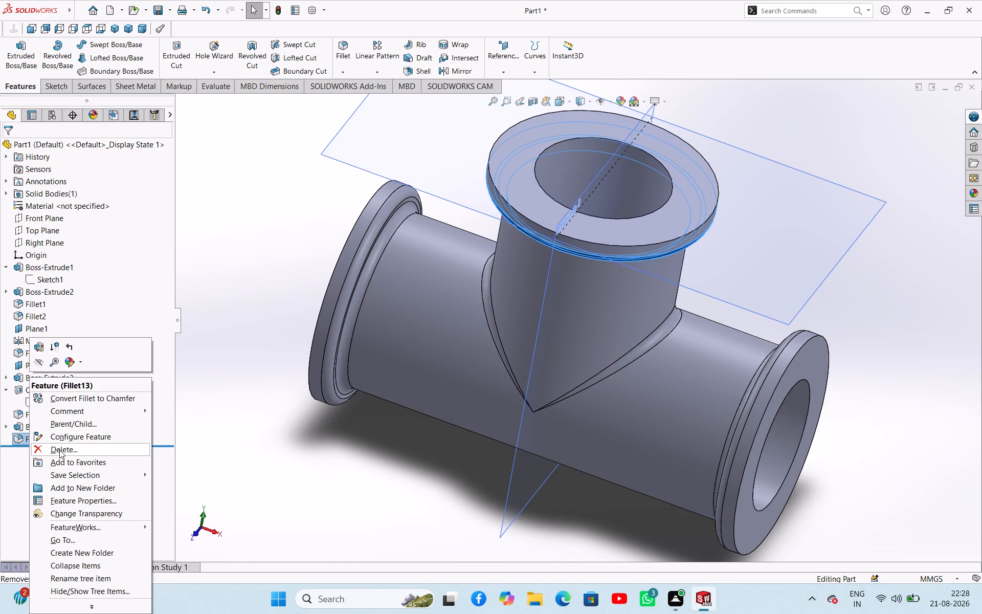
left_click(59, 450)
left_click(563, 230)
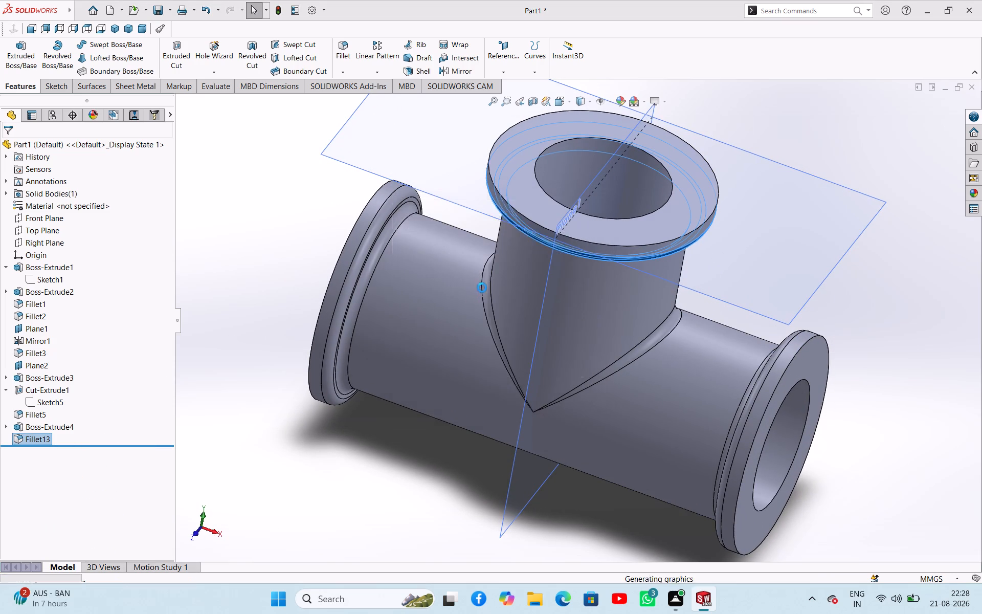
left_click(276, 244)
middle_click_drag(299, 254, 312, 217)
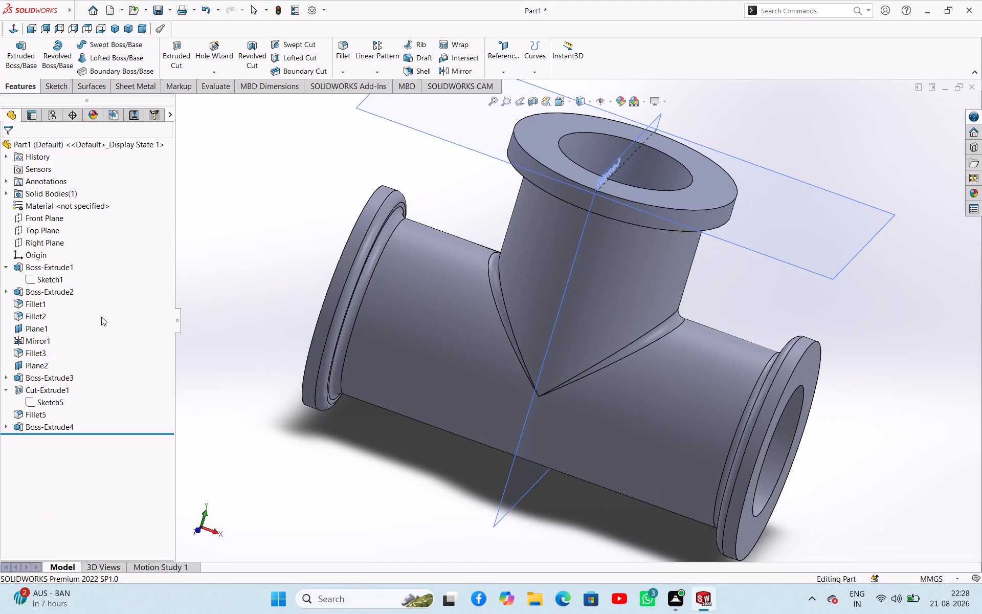
Delete the main tube's collar fillets Fillet1, Fillet2 and Fillet3.
right_click(36, 304)
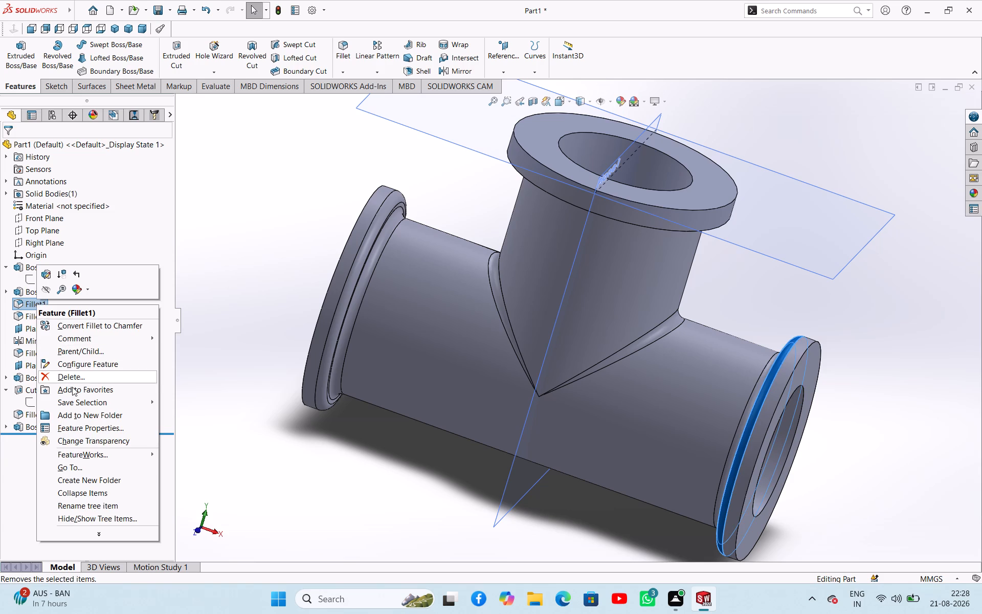
left_click(65, 377)
left_click(569, 233)
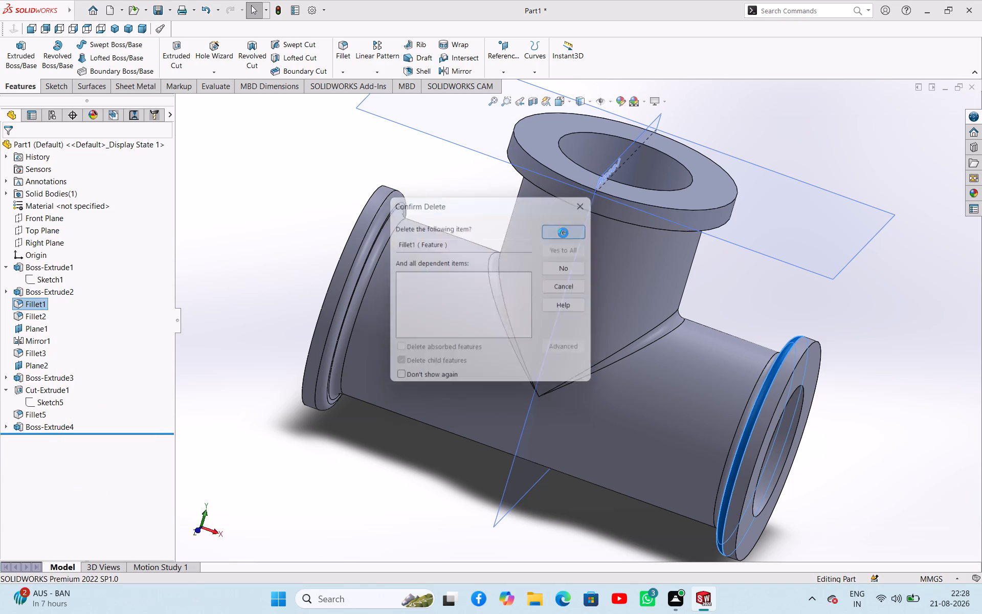
right_click(38, 306)
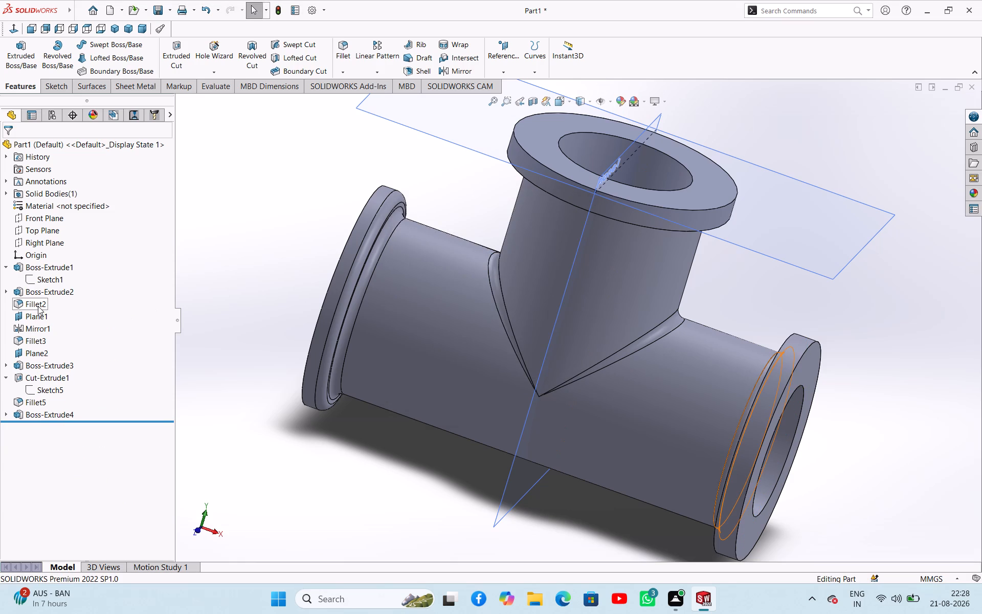
left_click(74, 376)
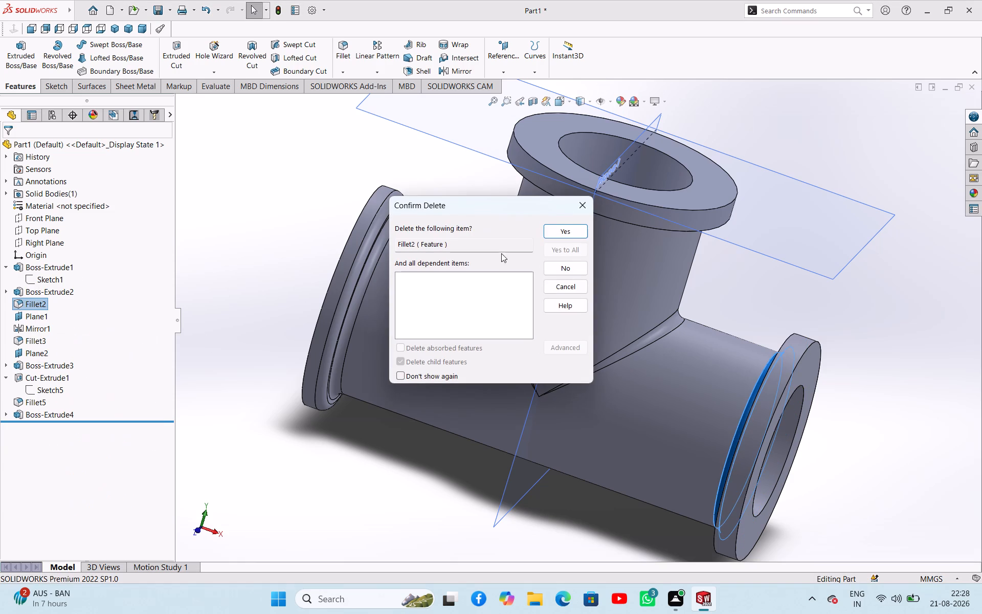
left_click(569, 233)
left_click(288, 231)
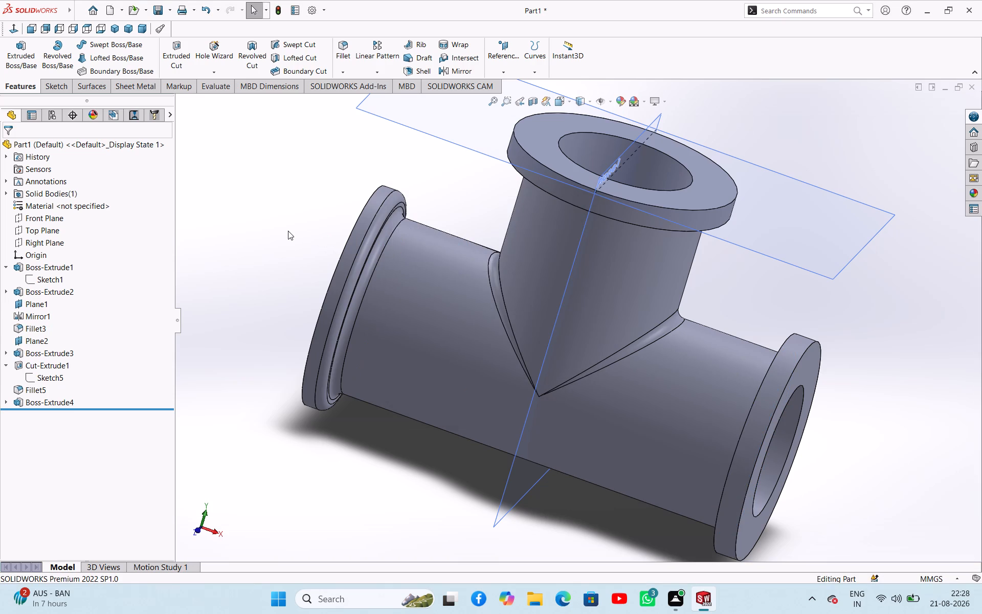
middle_click_drag(288, 231, 284, 205)
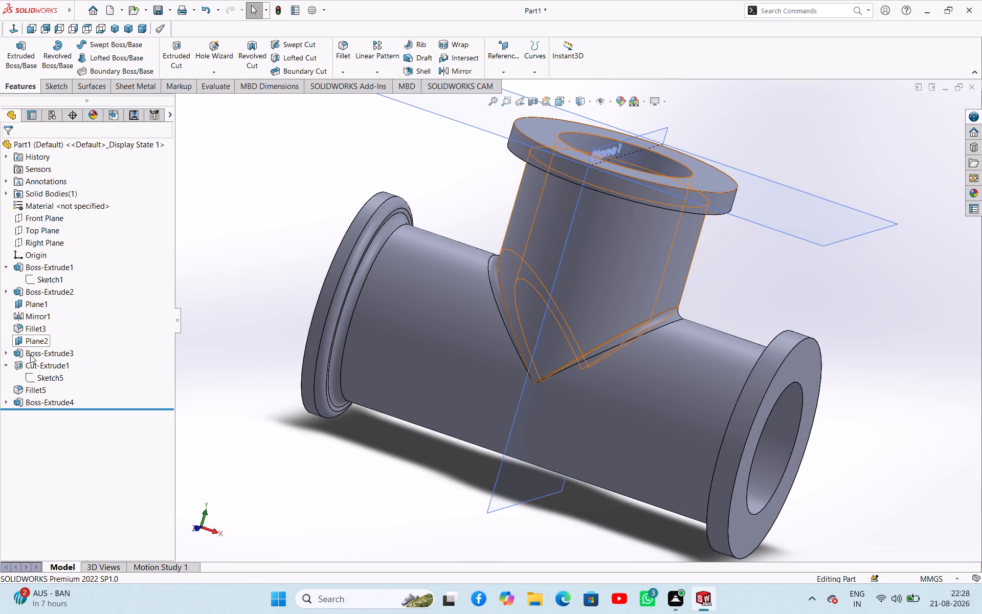
right_click(47, 327)
left_click(60, 396)
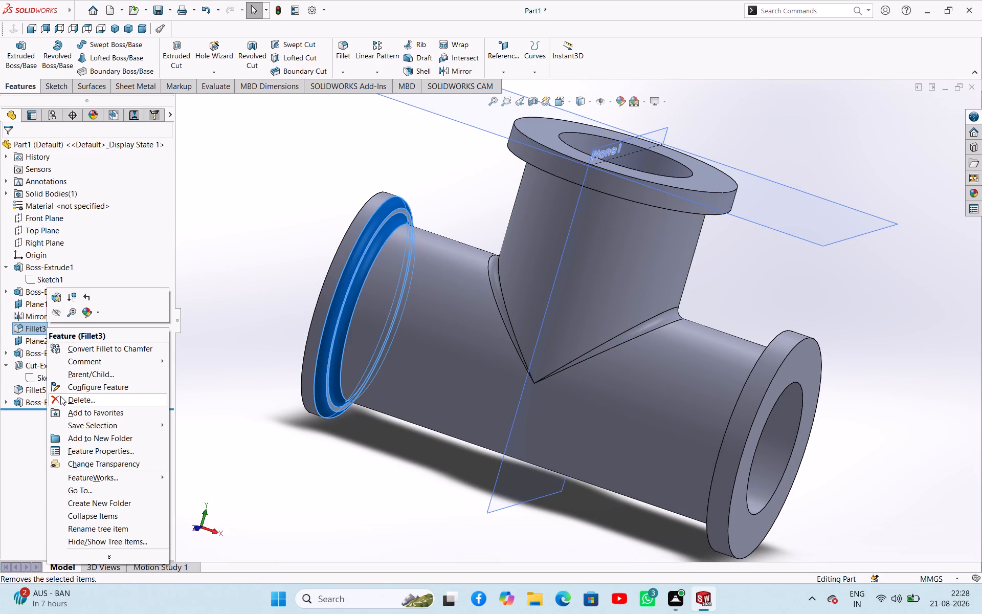
left_click(575, 234)
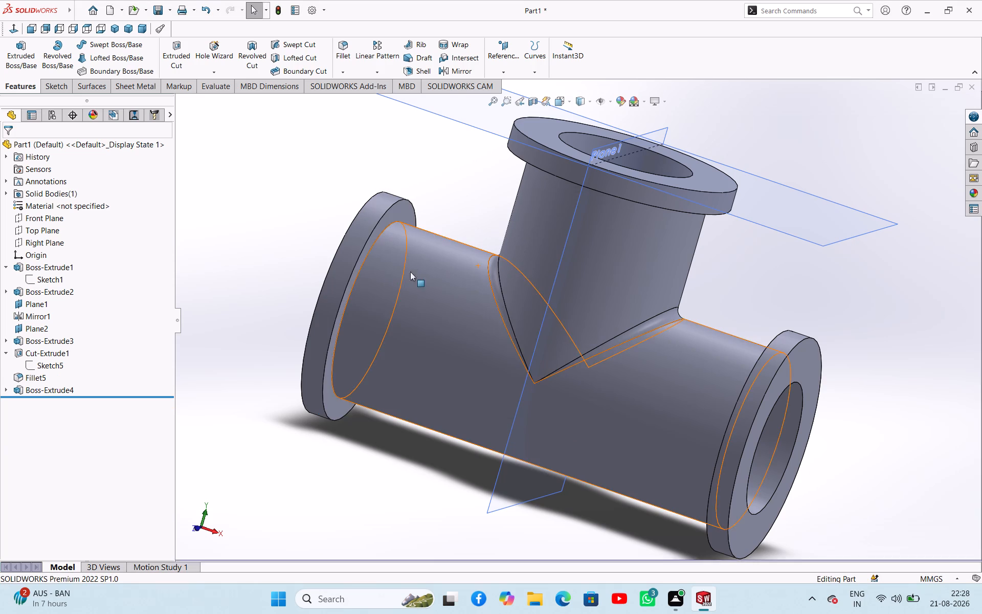
left_click(286, 243)
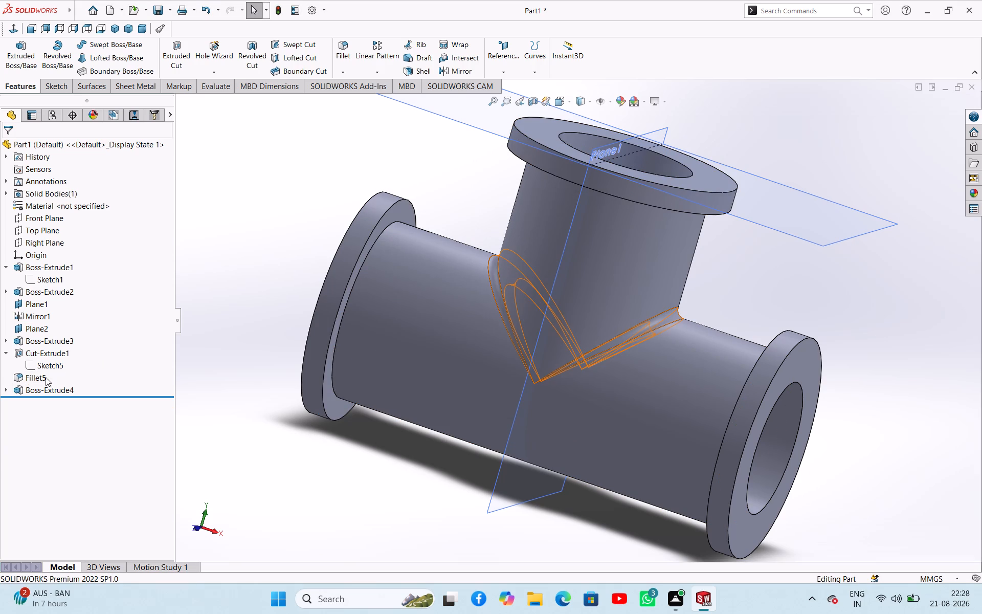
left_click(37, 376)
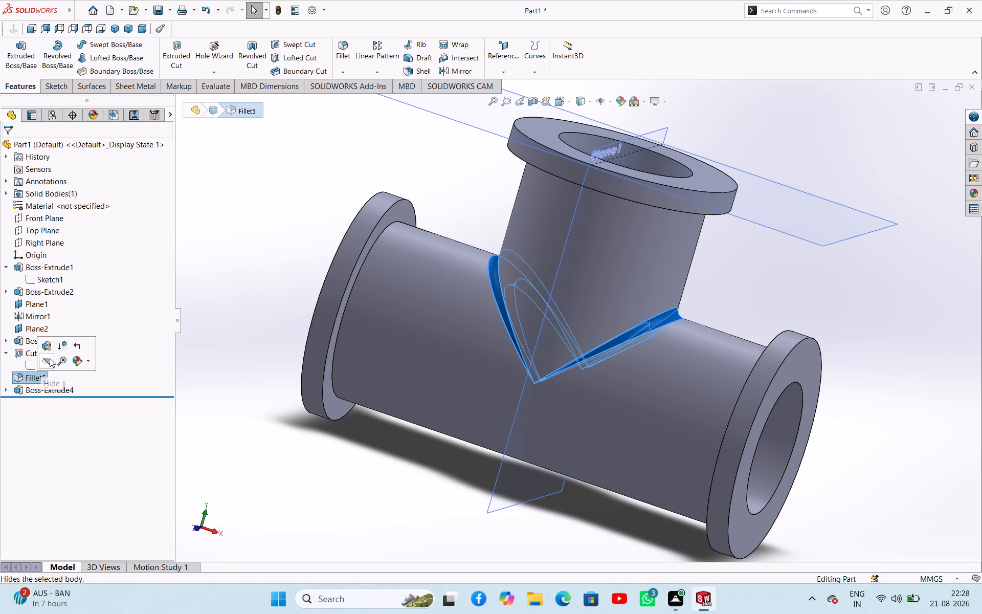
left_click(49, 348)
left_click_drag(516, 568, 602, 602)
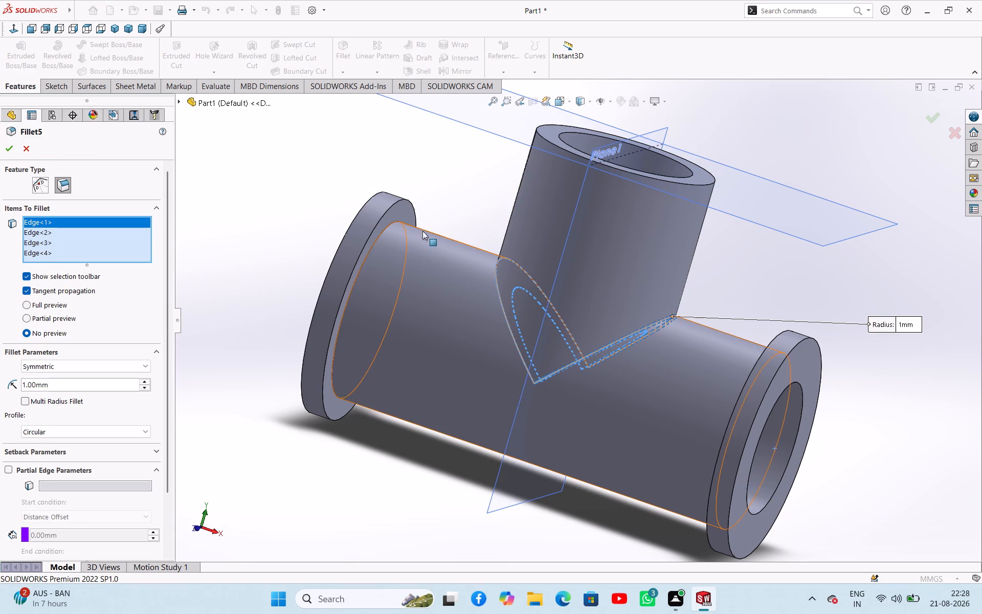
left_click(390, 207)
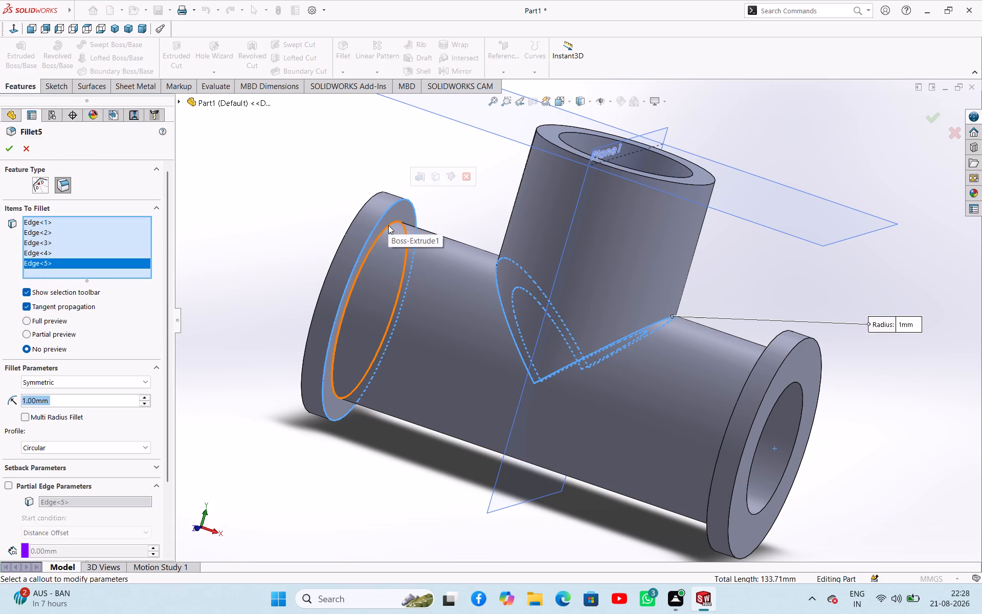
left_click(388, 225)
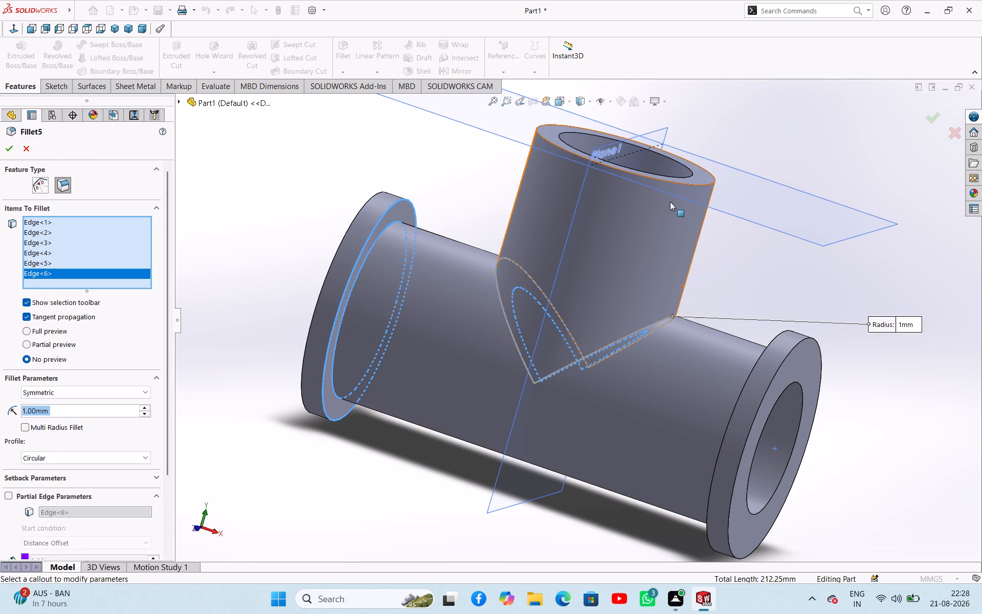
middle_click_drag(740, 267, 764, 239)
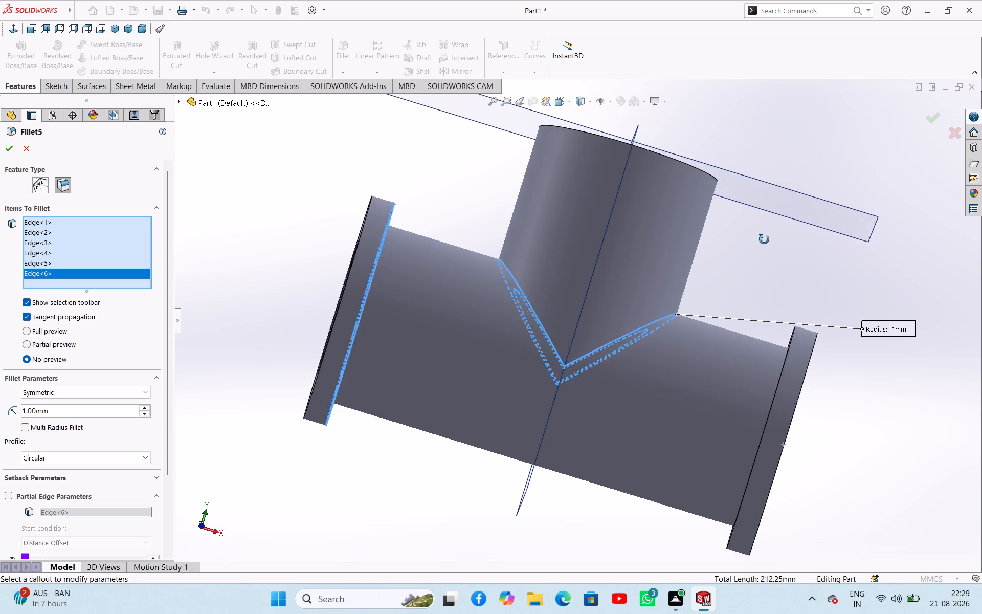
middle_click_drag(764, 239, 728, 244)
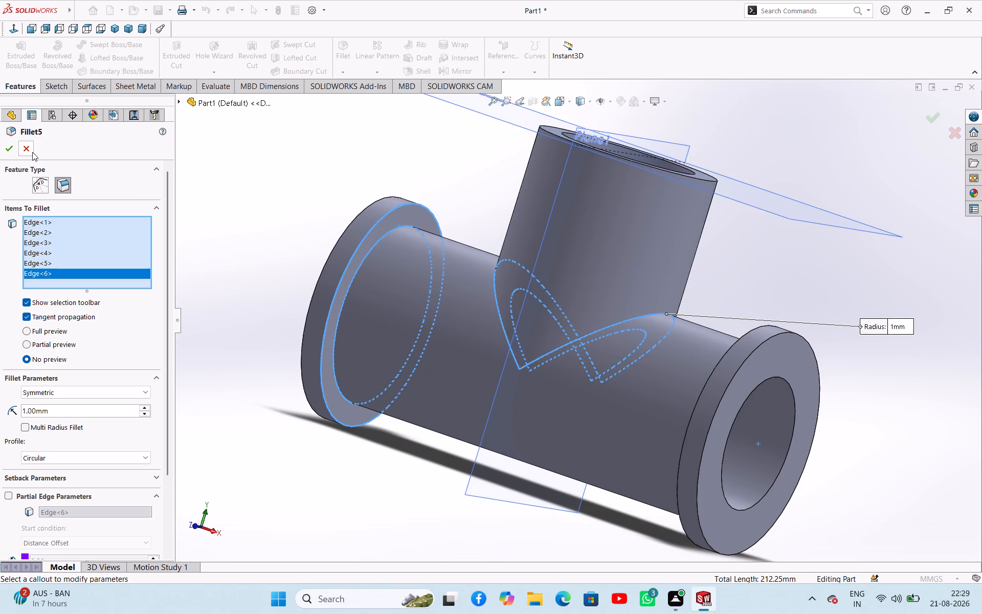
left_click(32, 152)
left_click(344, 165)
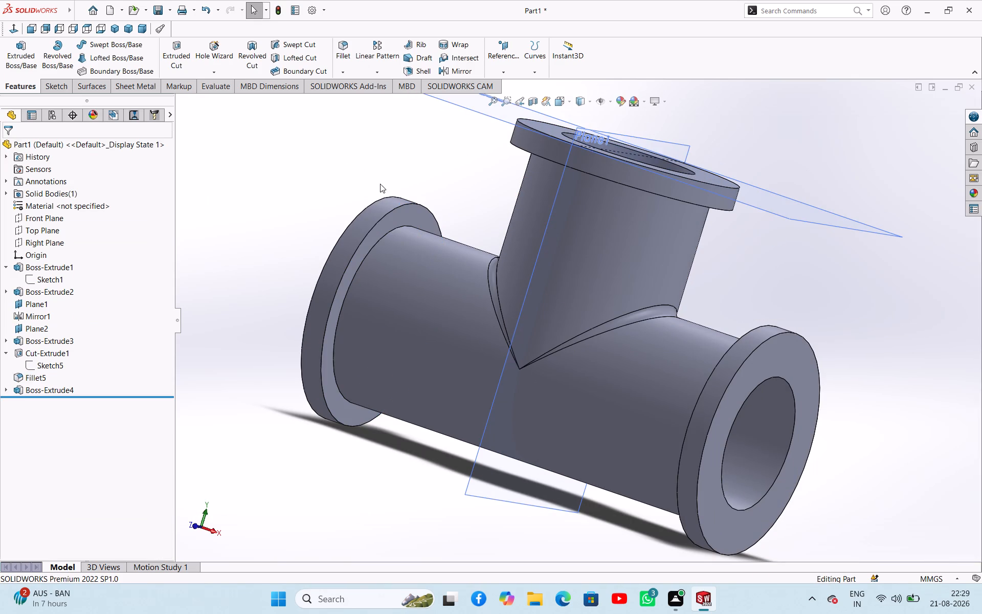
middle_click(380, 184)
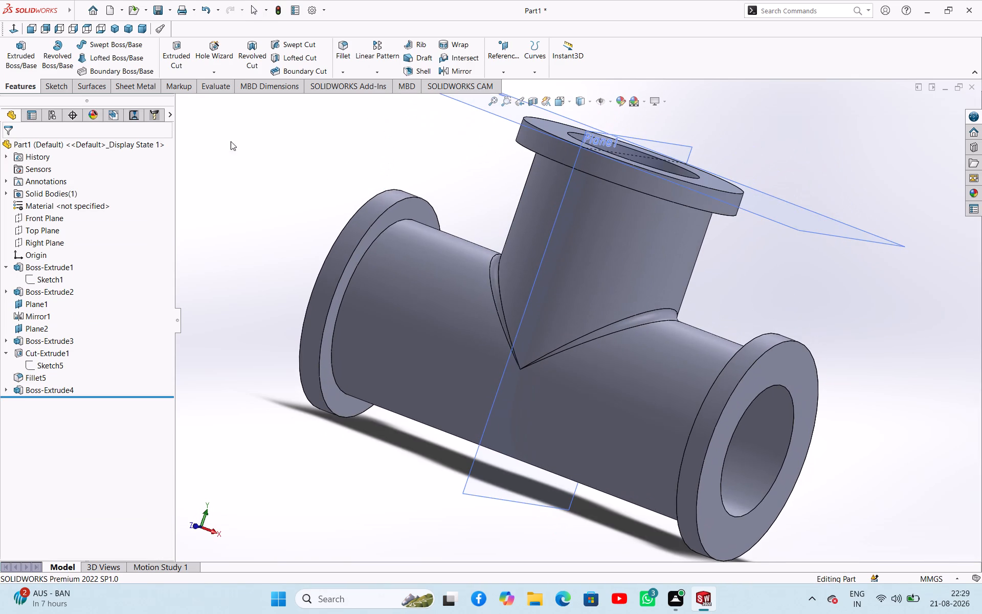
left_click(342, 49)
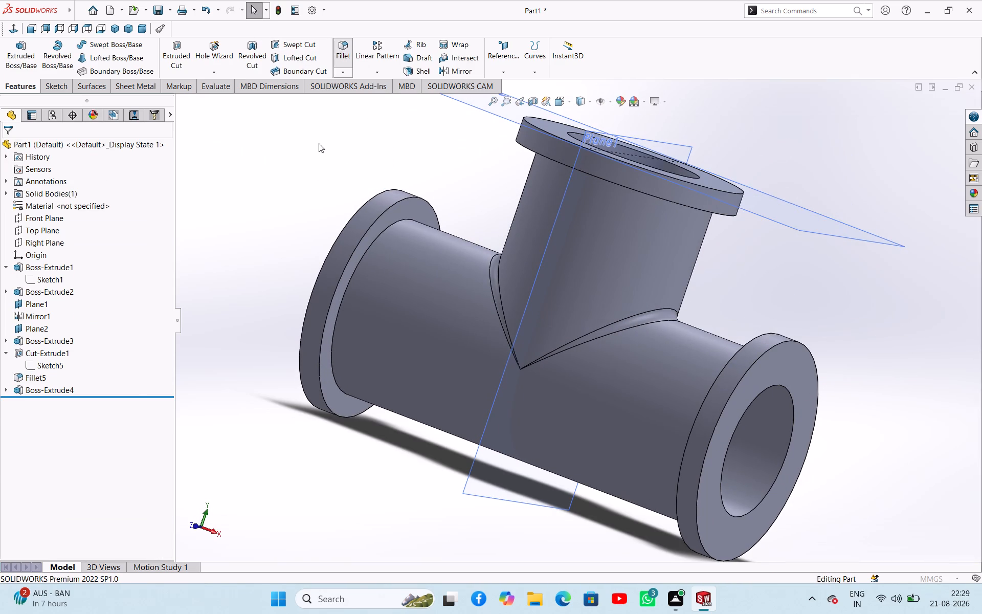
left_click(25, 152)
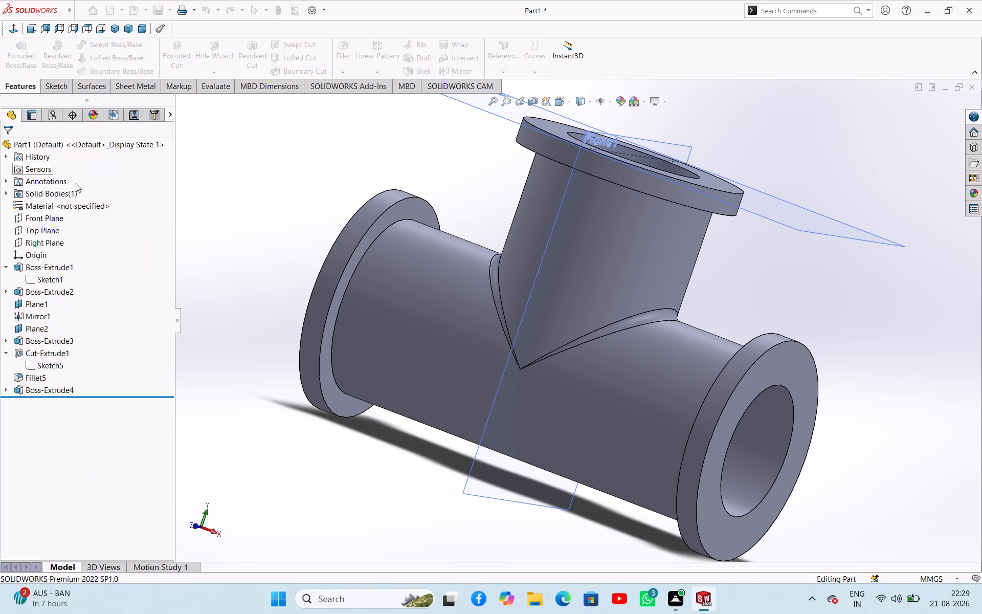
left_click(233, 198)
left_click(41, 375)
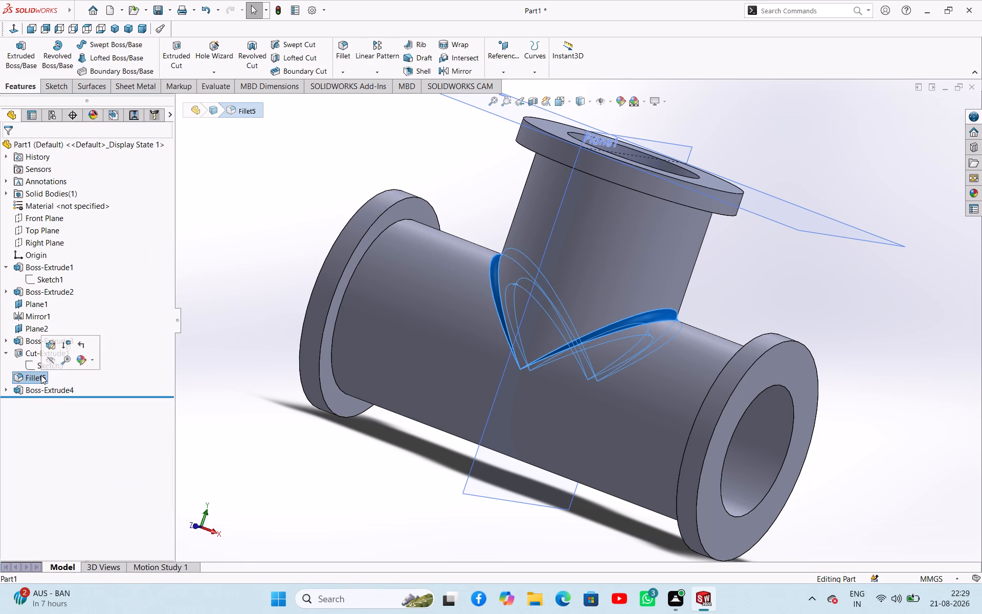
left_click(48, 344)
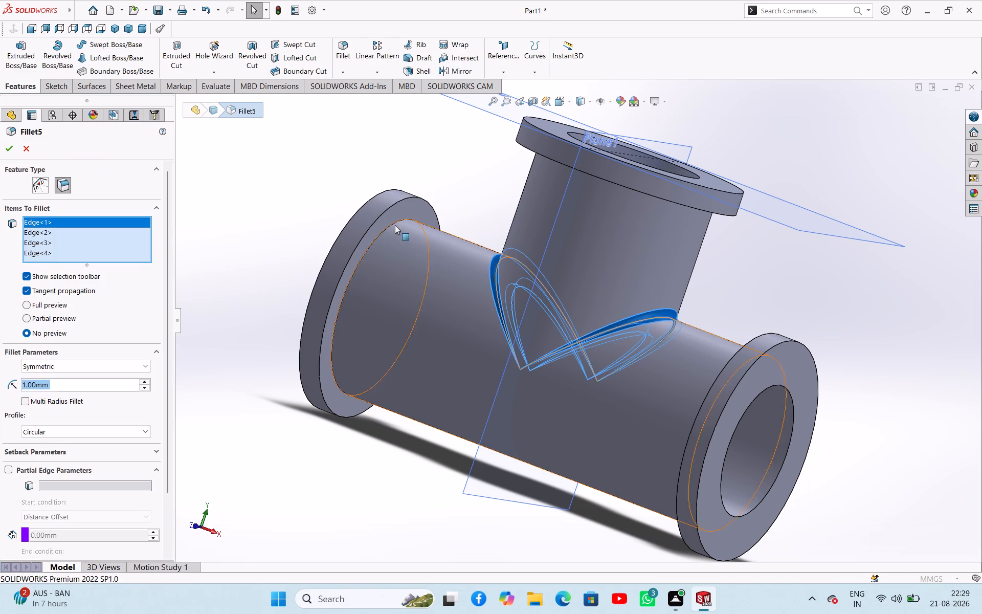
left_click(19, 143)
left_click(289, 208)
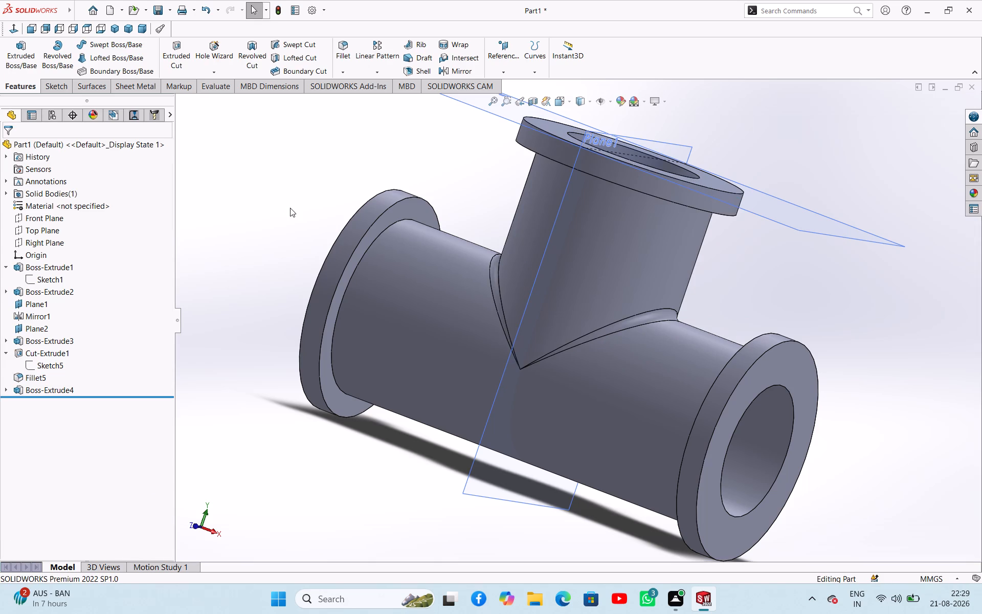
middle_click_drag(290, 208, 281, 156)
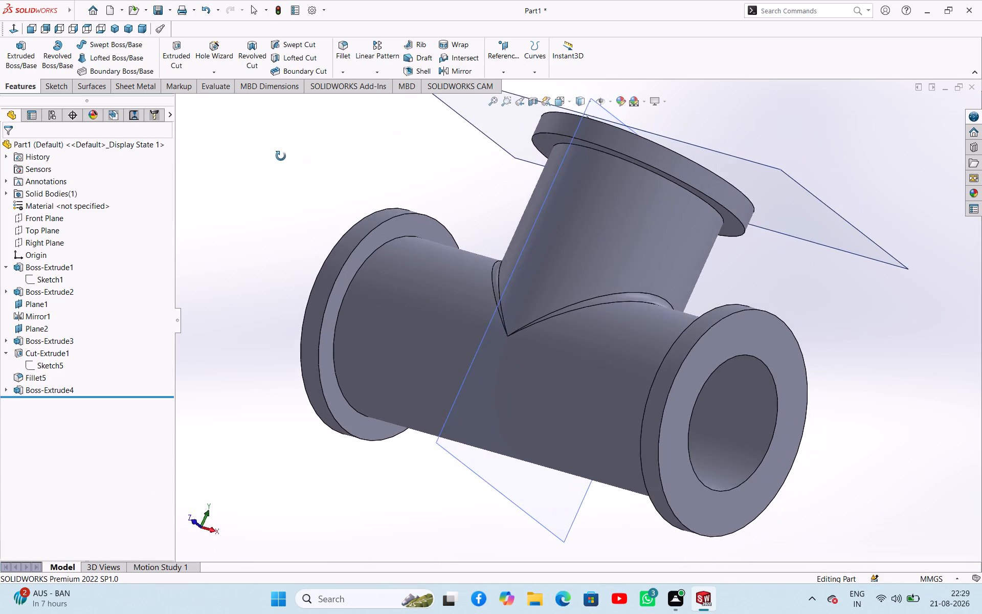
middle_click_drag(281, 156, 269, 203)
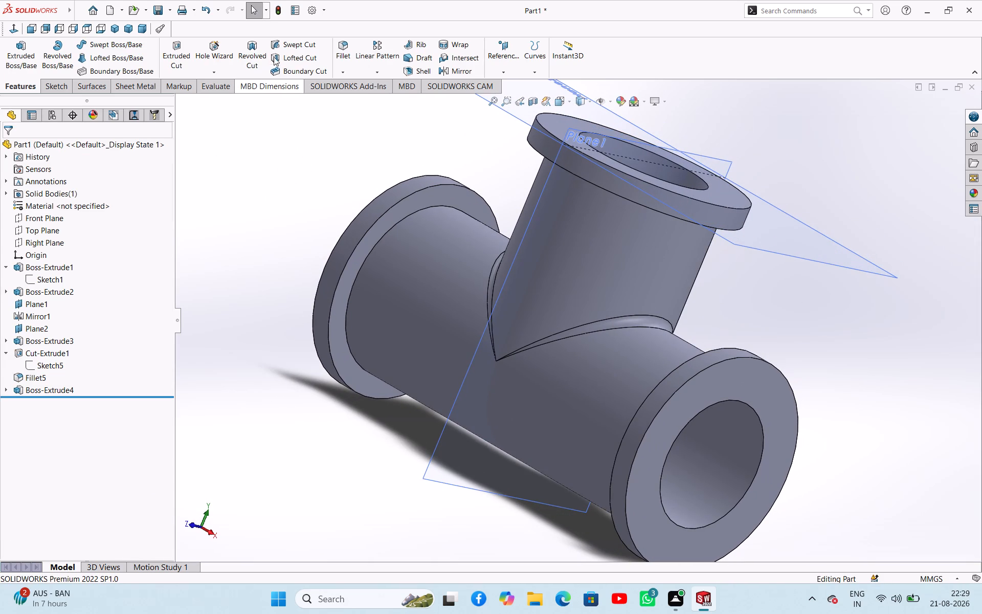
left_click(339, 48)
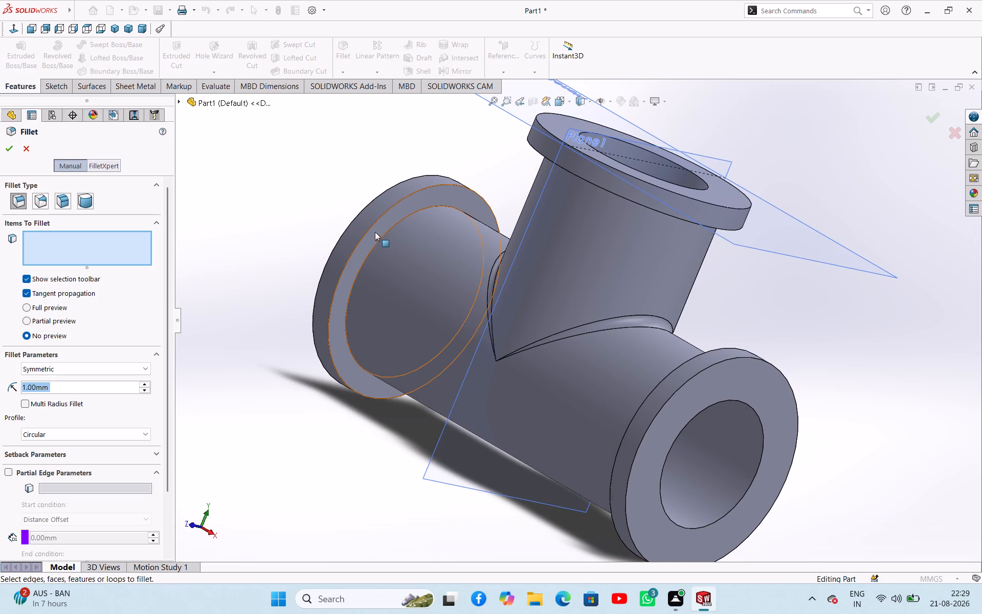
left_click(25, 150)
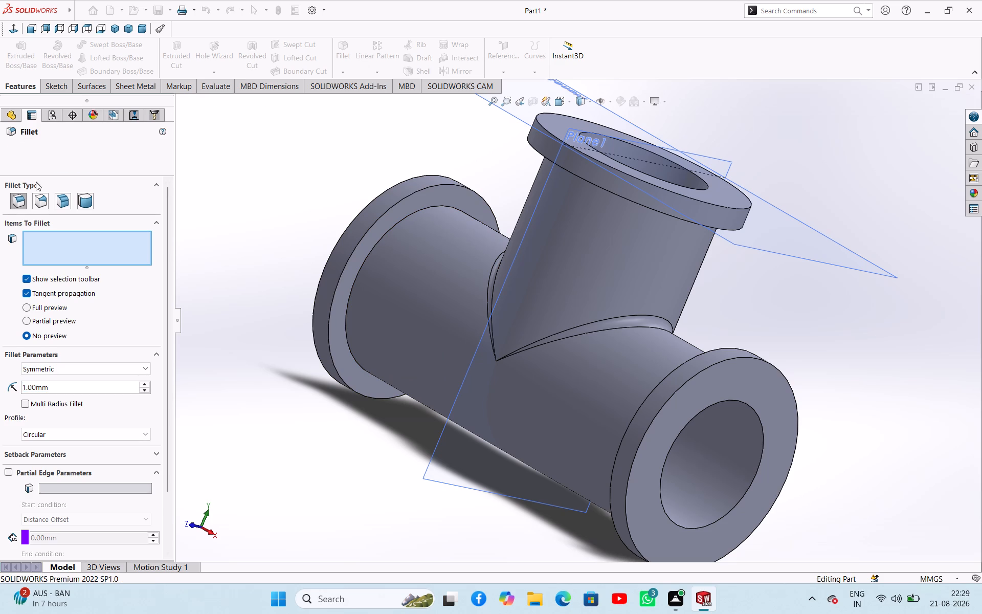
Add the inner-side outer rim and tube-joint edges of both main tube collars to the 1 mm branch junction fillet (Fillet5).
left_click(29, 375)
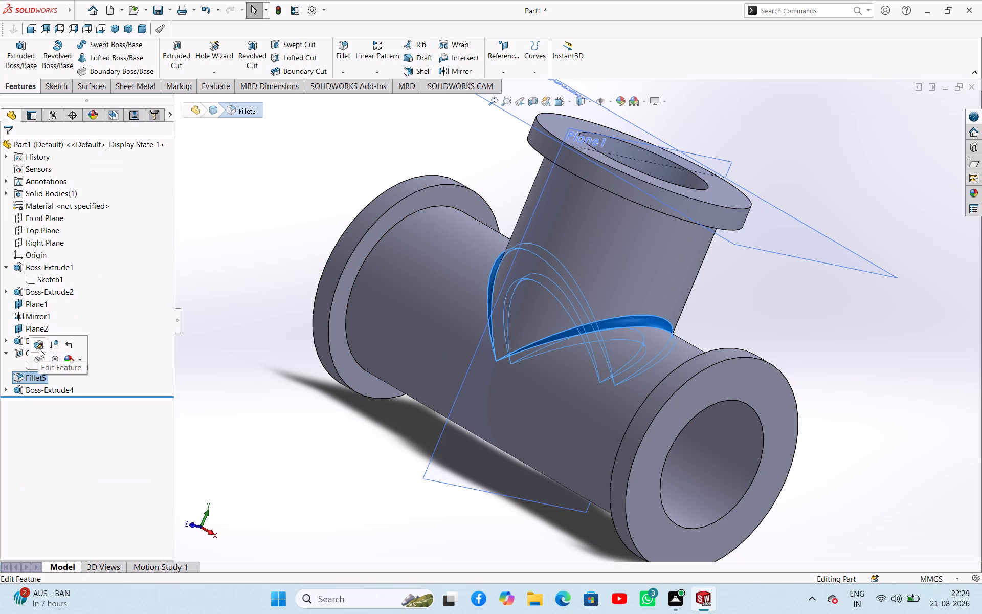
left_click(39, 348)
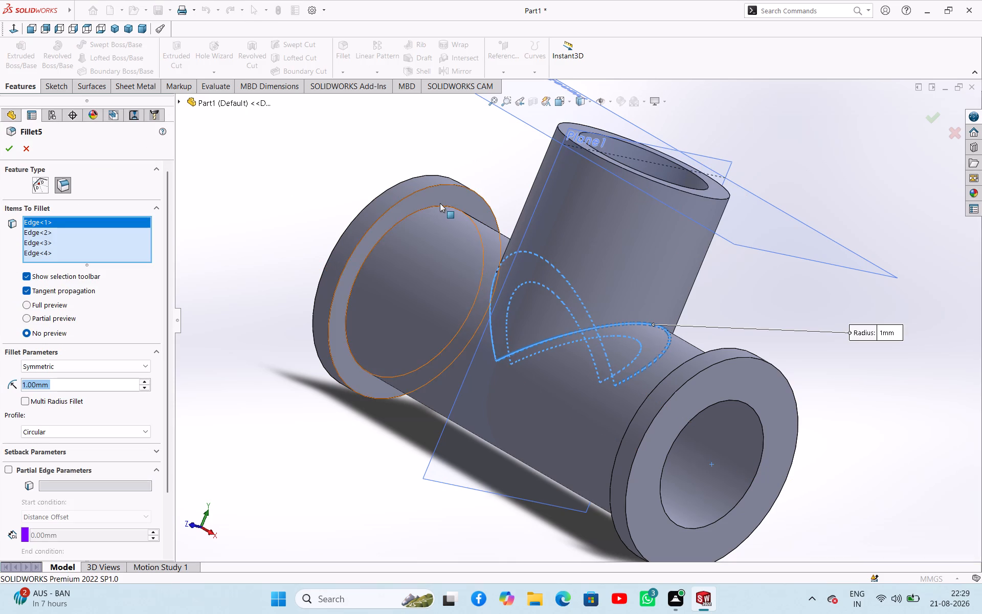
left_click(440, 207)
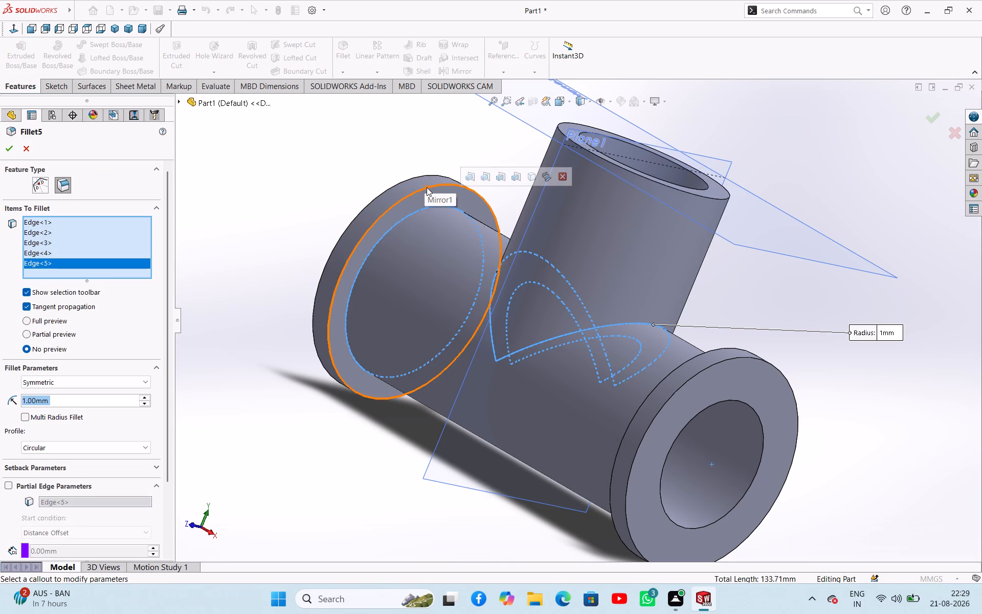
left_click(427, 187)
middle_click_drag(442, 212, 554, 335)
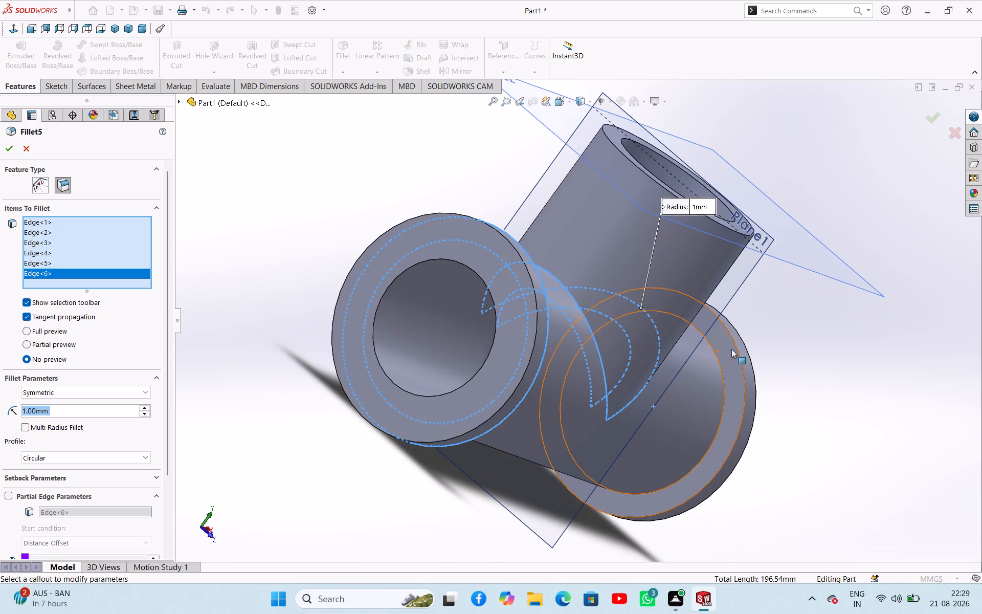
left_click(718, 358)
left_click(738, 350)
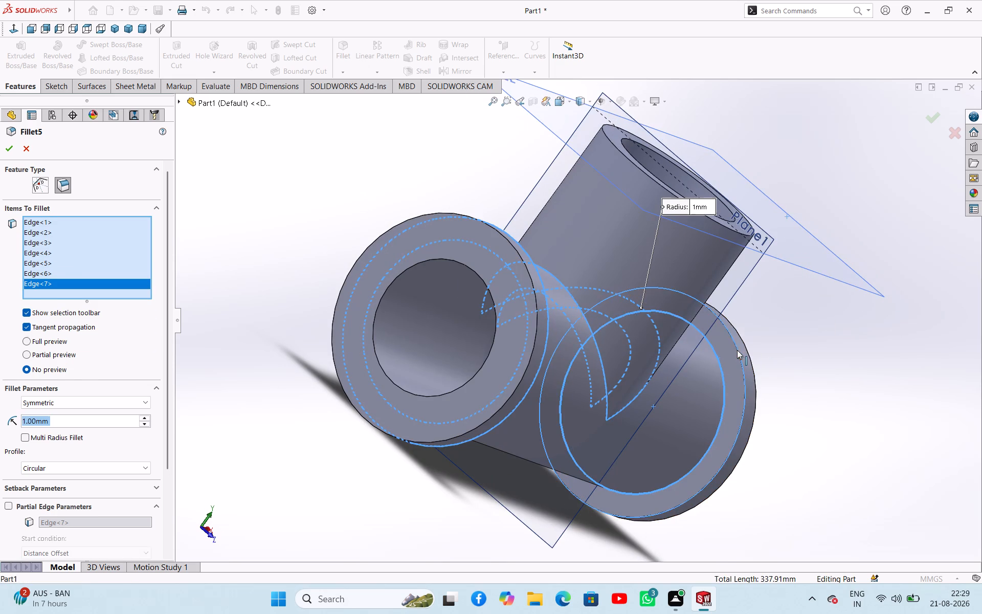
left_click(12, 151)
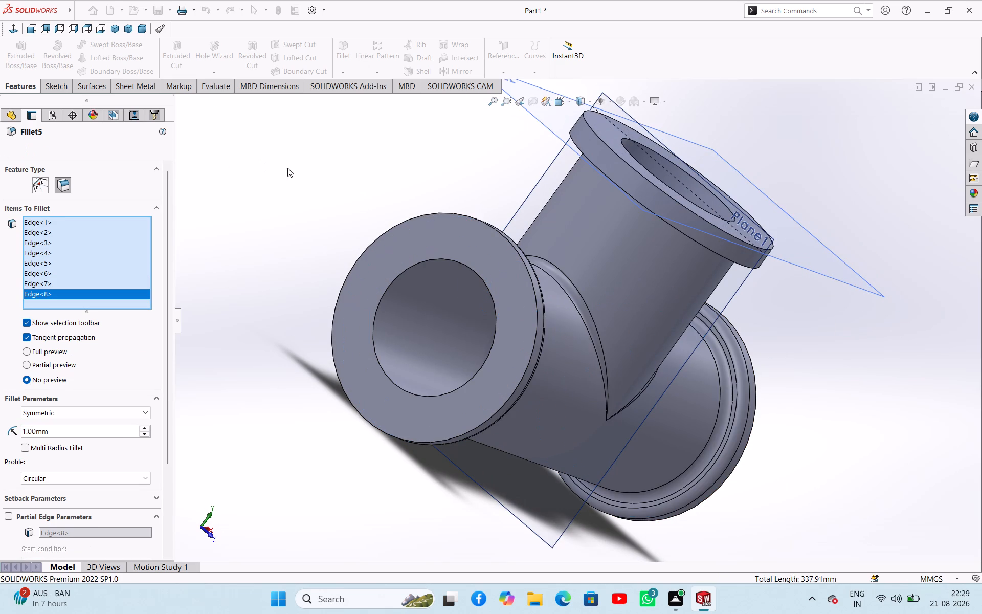
left_click(327, 163)
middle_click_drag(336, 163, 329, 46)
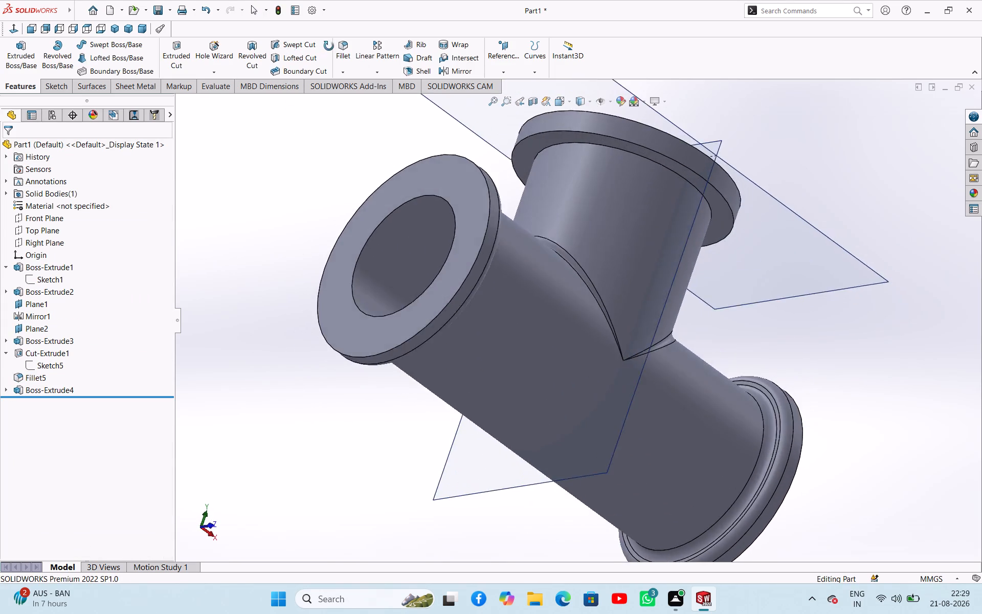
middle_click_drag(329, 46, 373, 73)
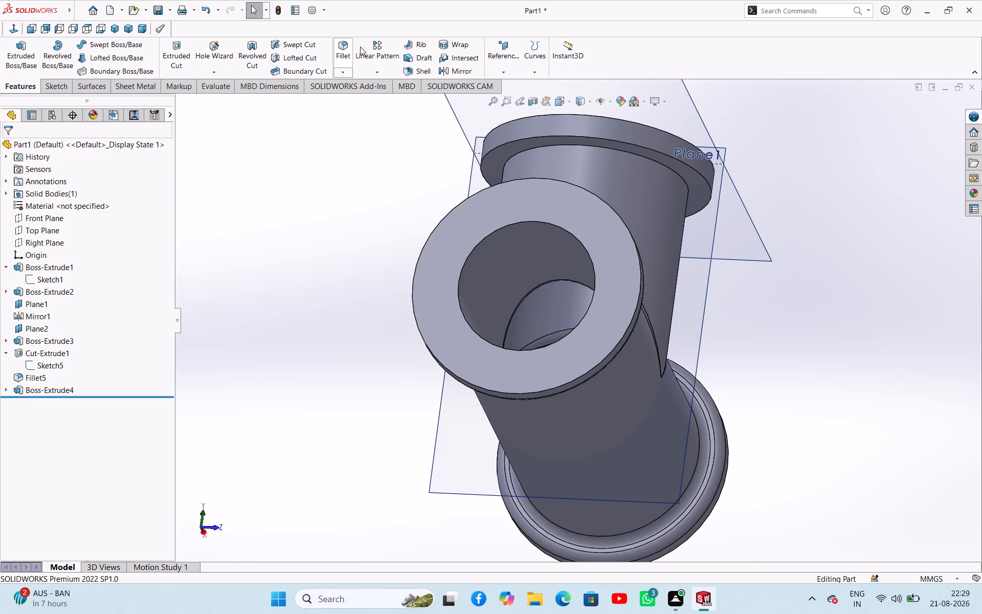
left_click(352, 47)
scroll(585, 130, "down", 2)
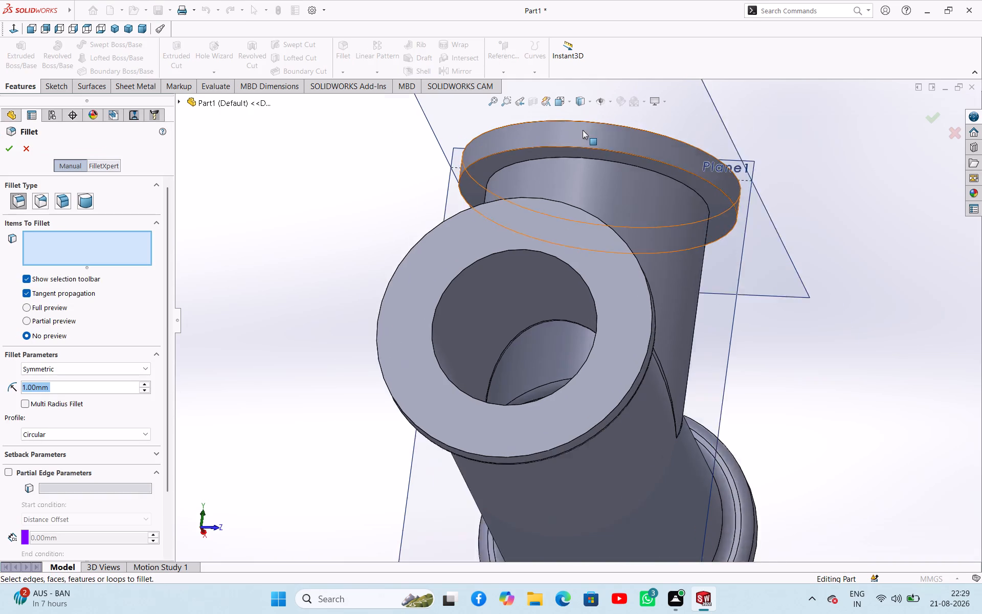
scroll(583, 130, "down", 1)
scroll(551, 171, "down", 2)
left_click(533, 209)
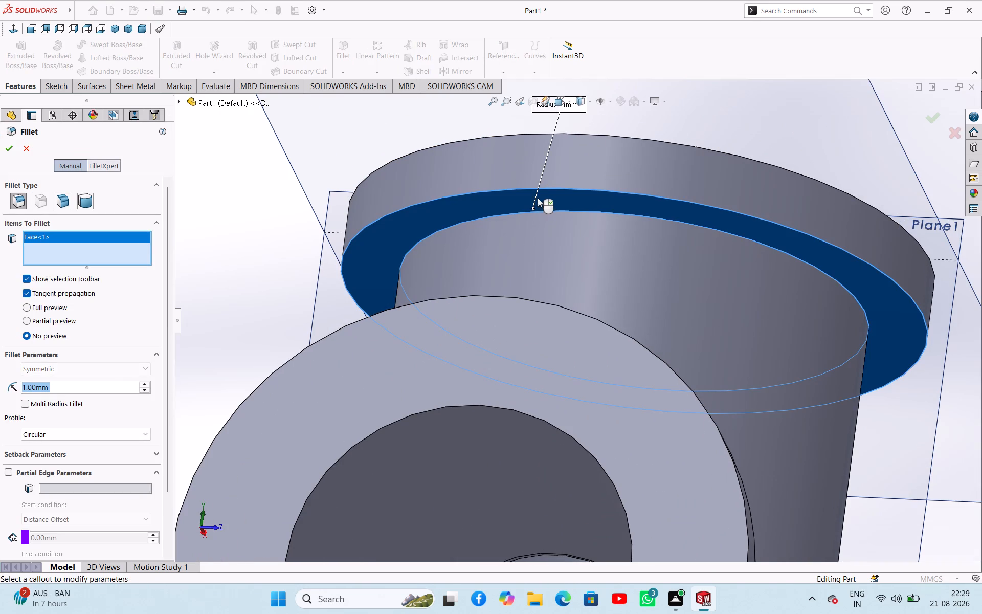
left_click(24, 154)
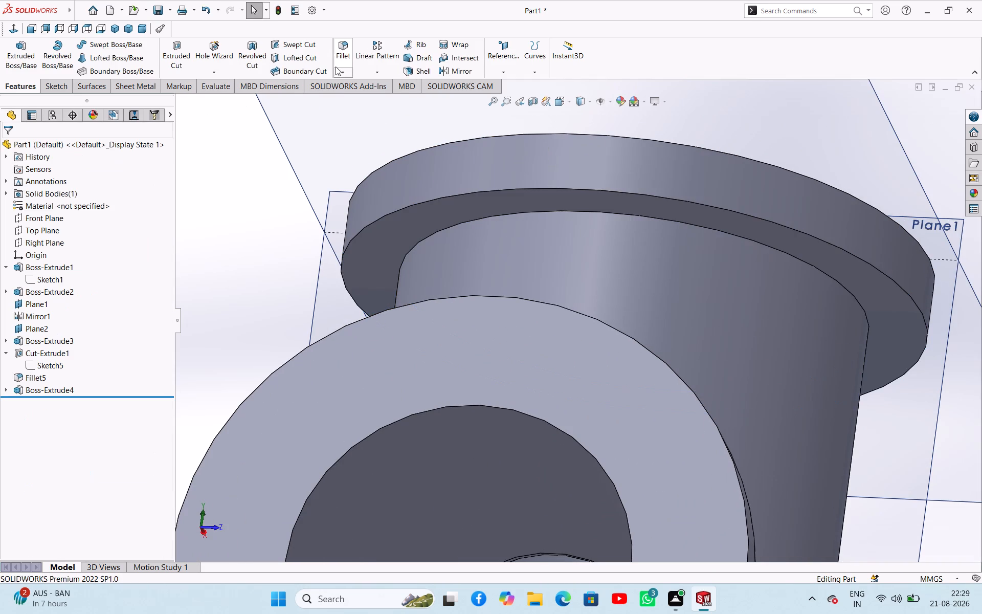
Fillet the branch collar's underside rim edge and the edge where it meets the branch tube with a 1 mm radius.
left_click(344, 49)
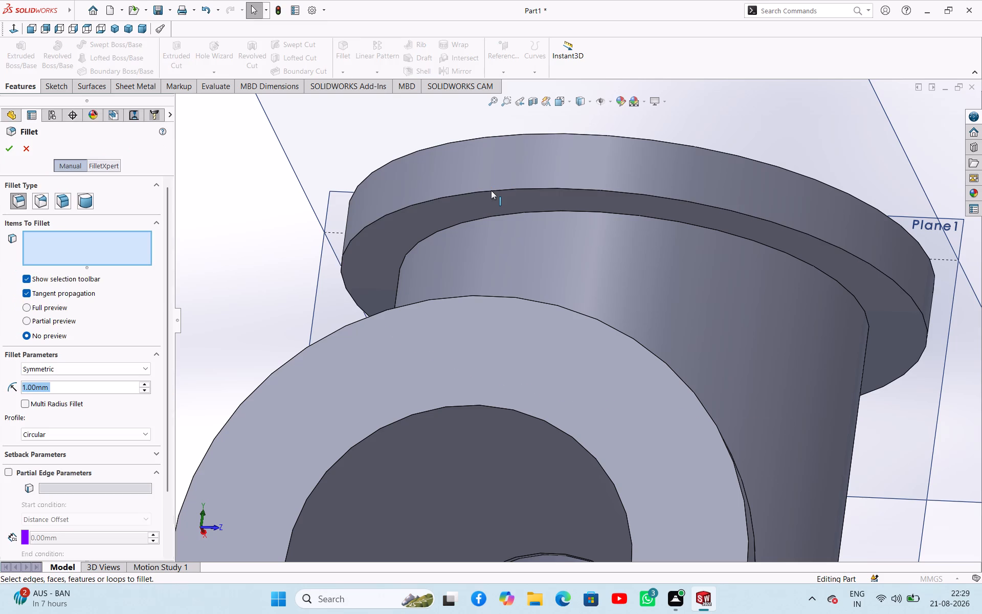
left_click(491, 190)
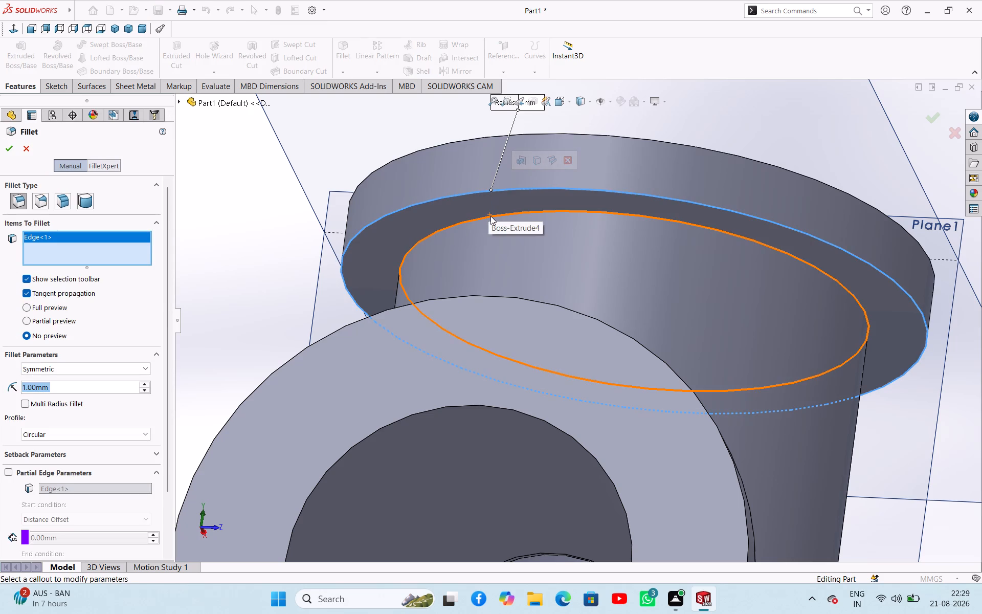
left_click(490, 216)
left_click(11, 147)
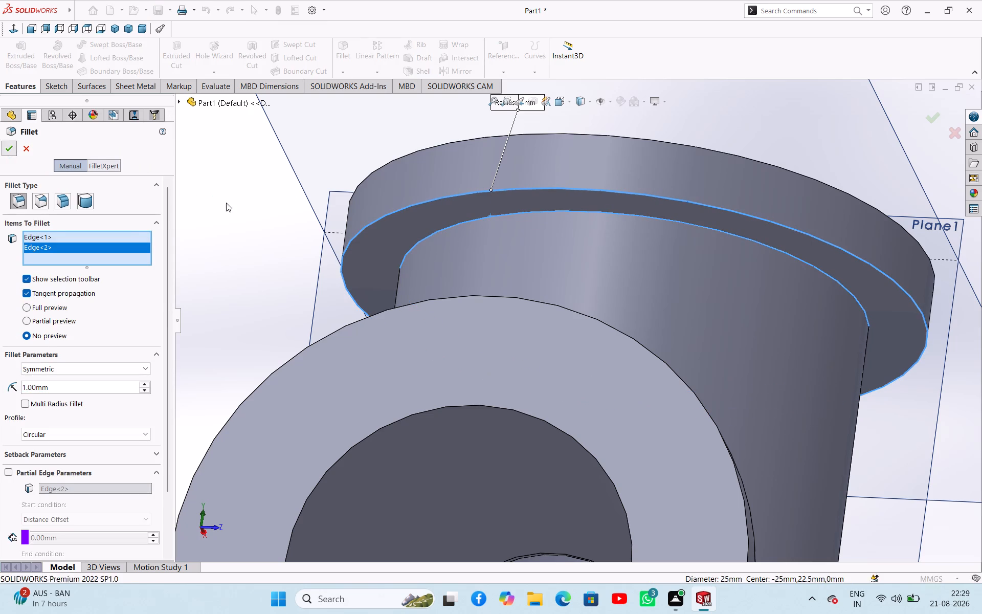
left_click(251, 187)
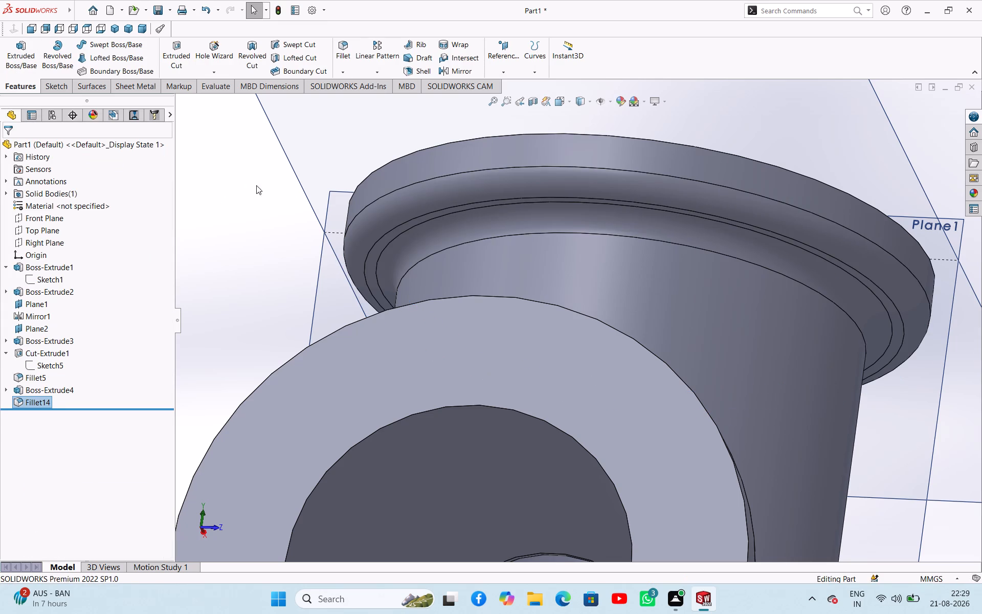
Inspect the filleted tee from several angles, finishing in the Front view, to check the collars and branch junction.
middle_click_drag(315, 239, 276, 232)
scroll(323, 257, "up", 8)
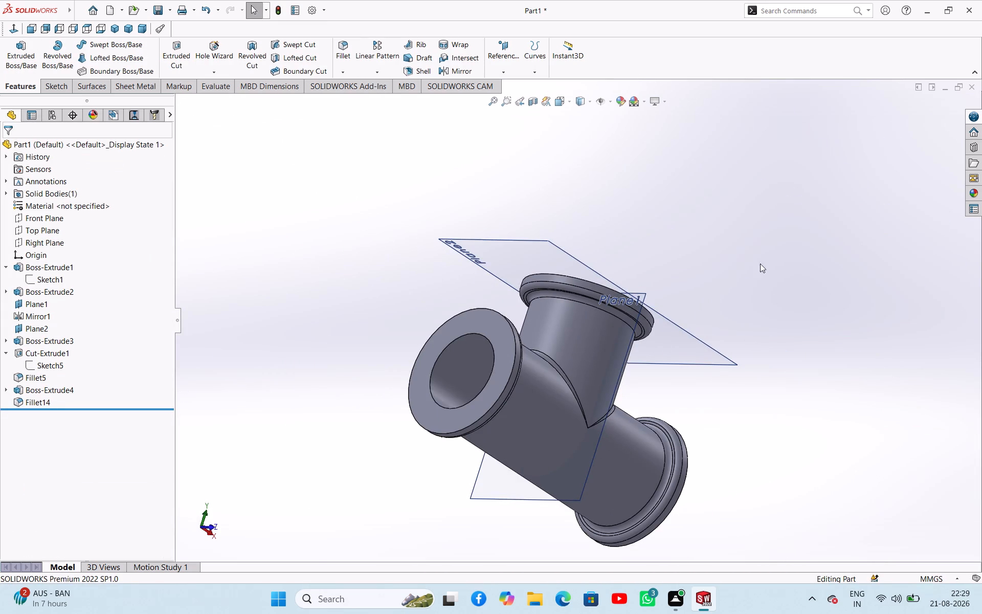
middle_click_drag(748, 255, 683, 246)
scroll(667, 305, "up", 2)
scroll(667, 305, "down", 1)
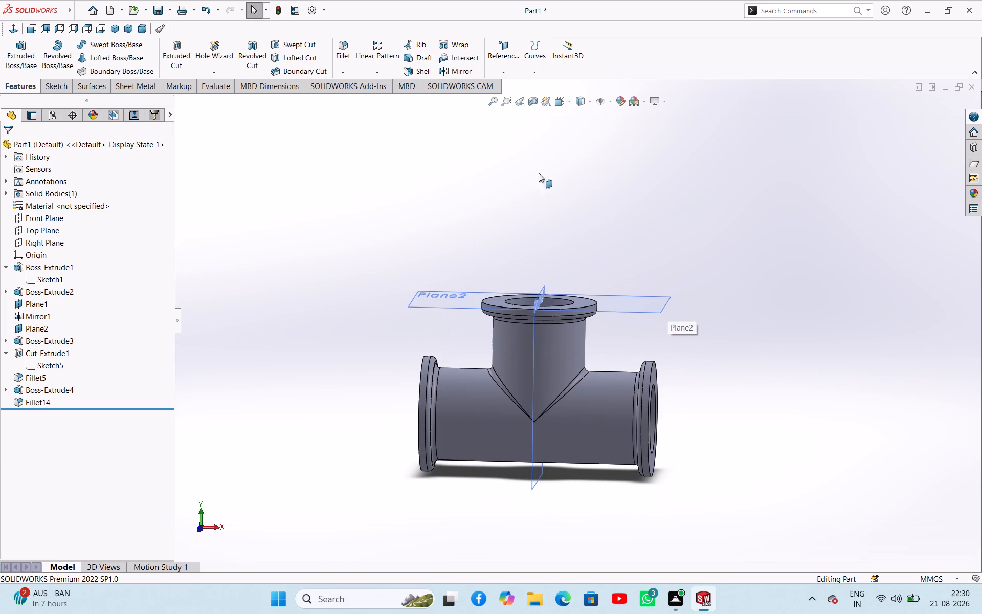
left_click(198, 532)
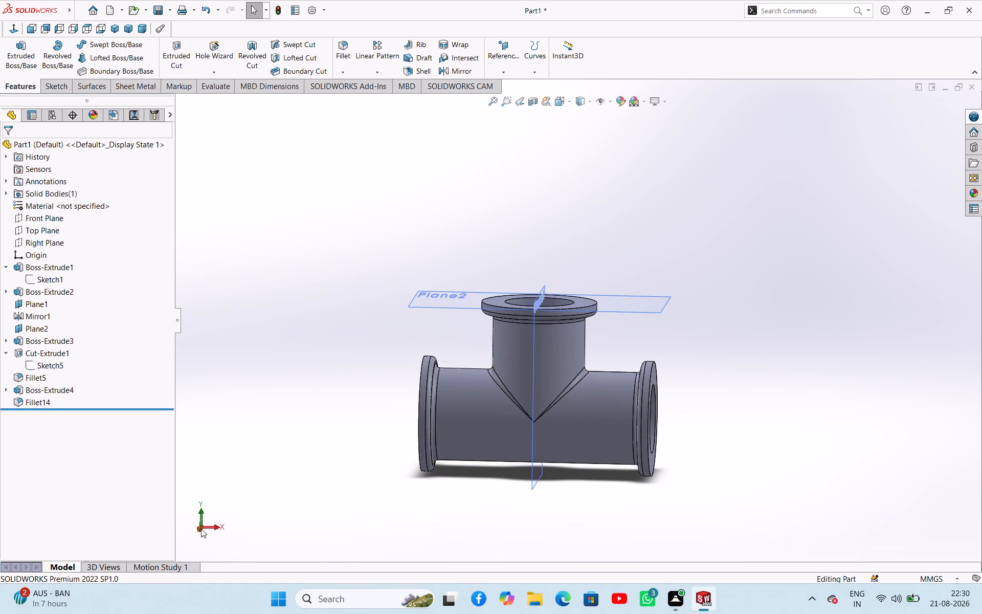
left_click(201, 529)
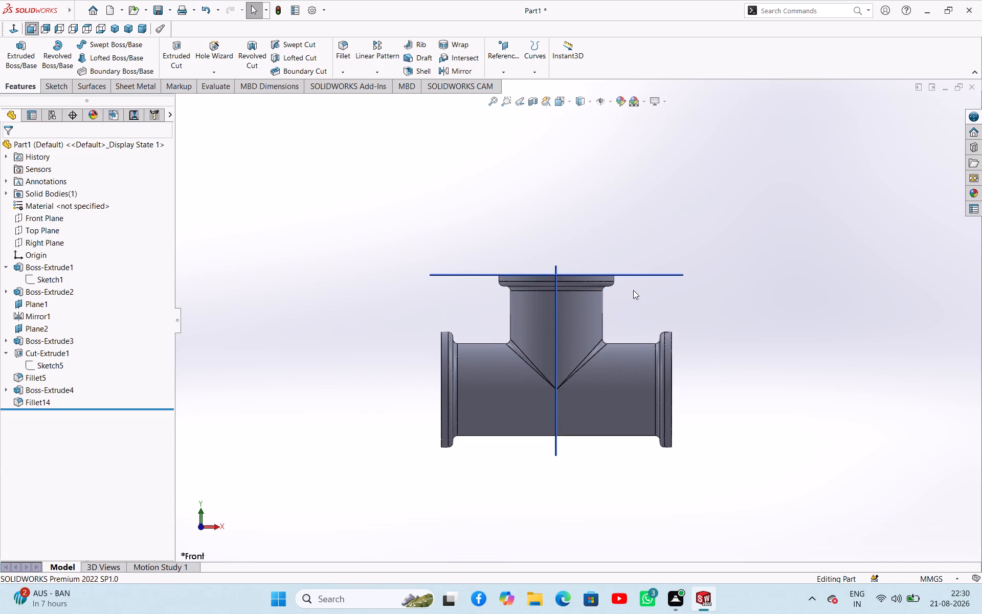
scroll(733, 244, "down", 2)
scroll(621, 451, "up", 2)
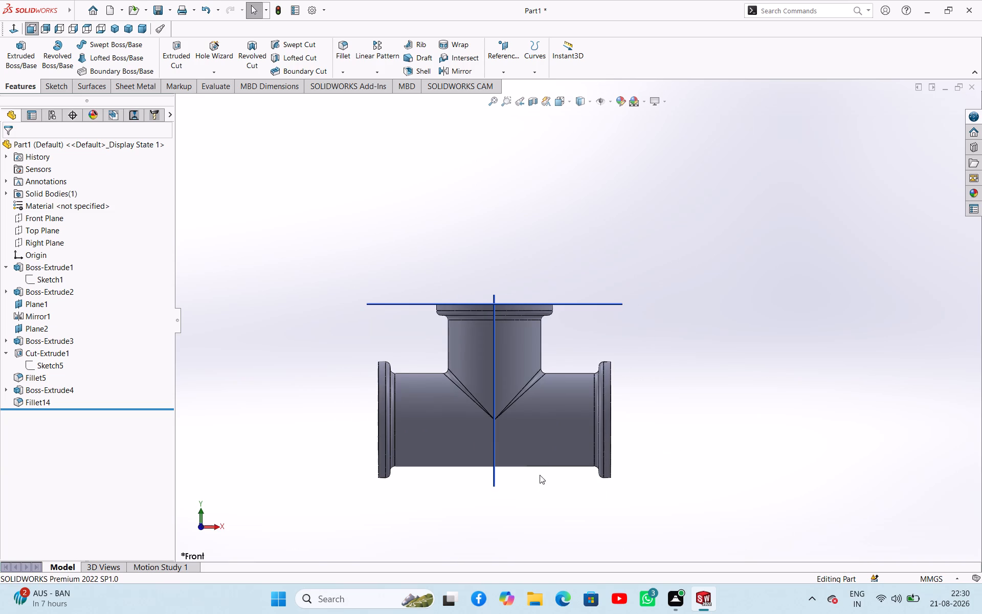
scroll(535, 486, "down", 1)
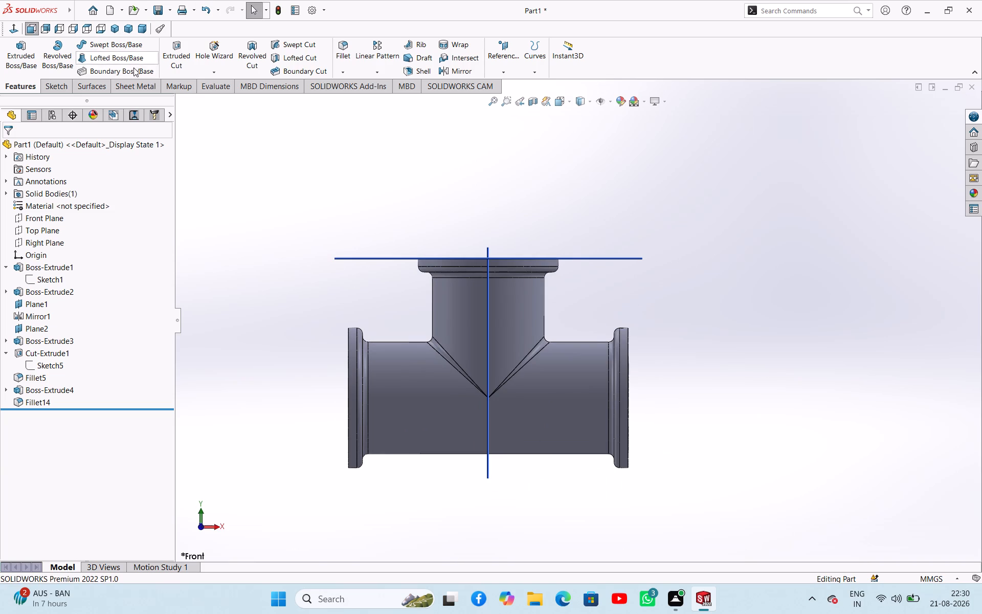
Measure the distance between the outer end edges of the main tube's two collars.
left_click(215, 85)
left_click(117, 56)
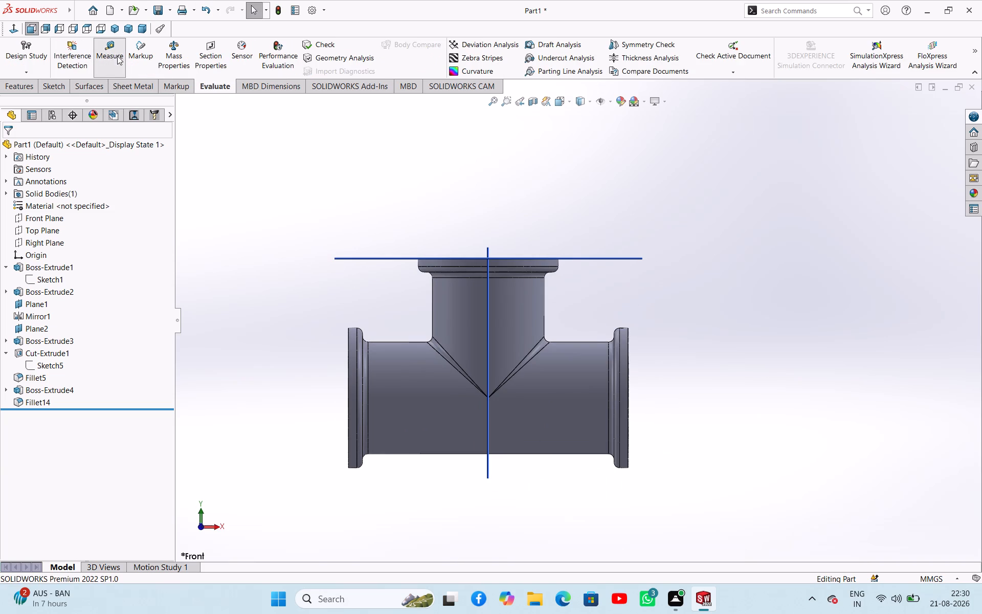
left_click(347, 376)
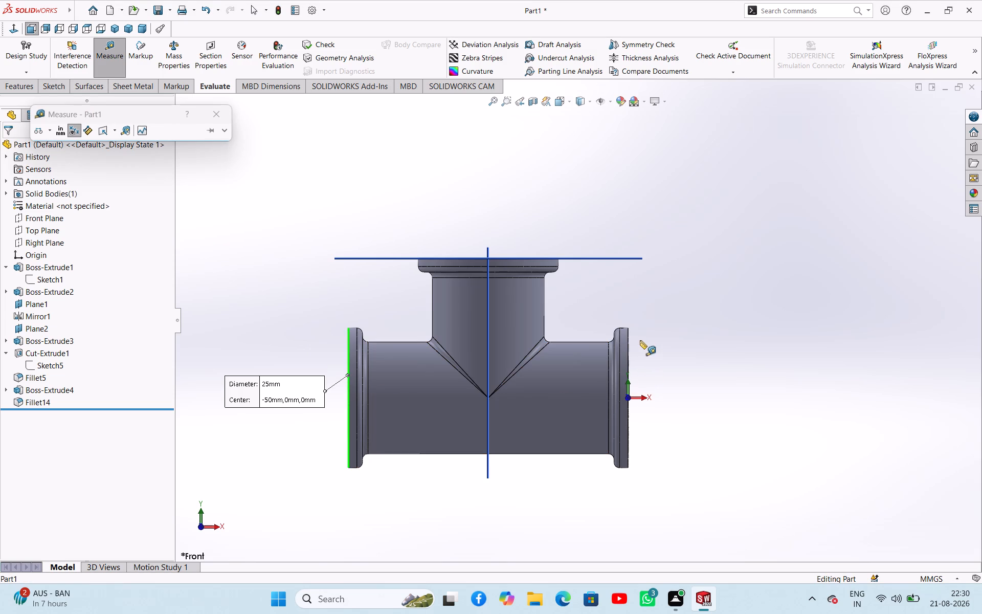
left_click(630, 339)
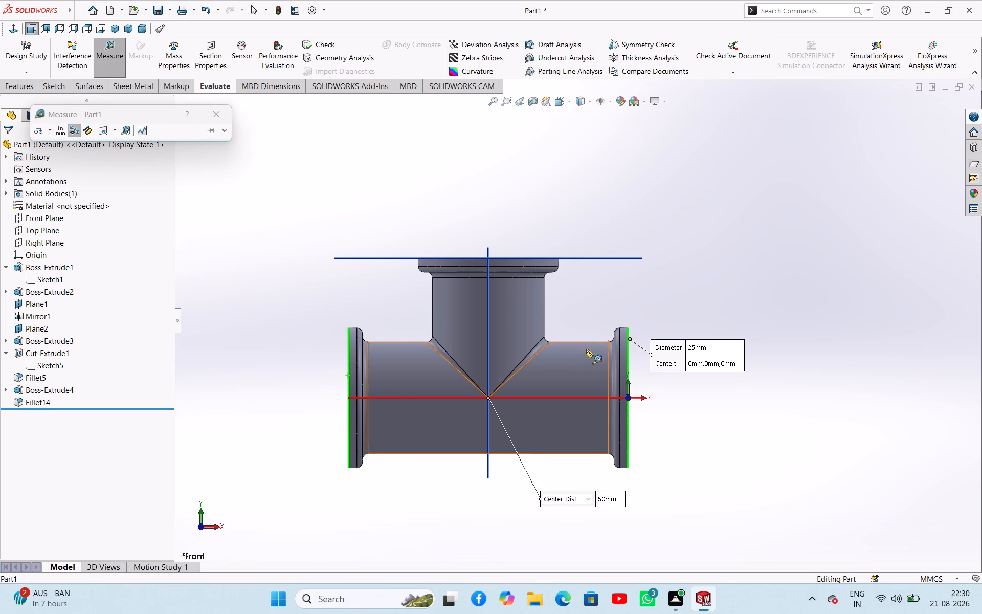
left_click(219, 116)
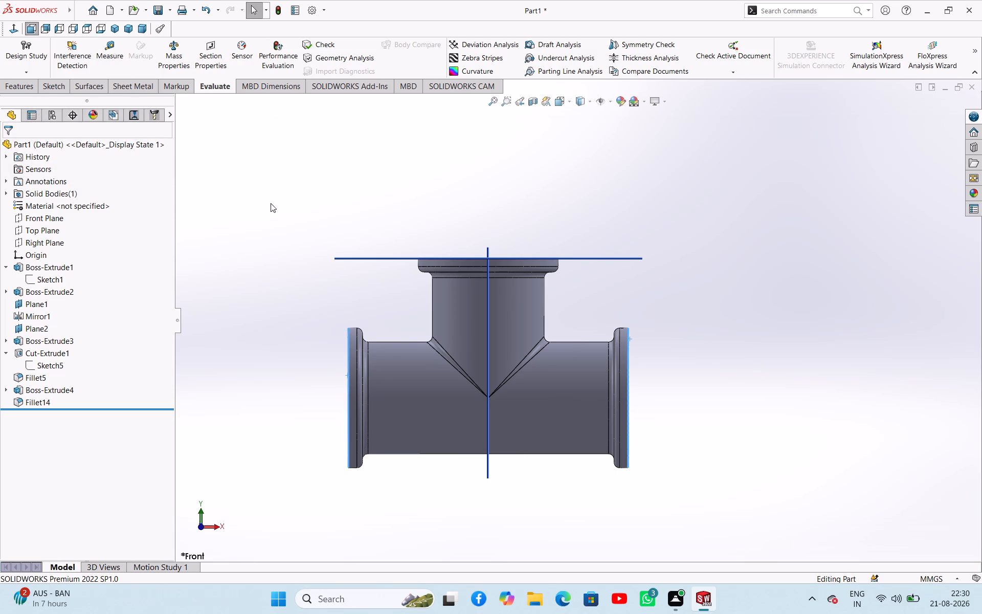
Measure the bore diameter at the open end of the main tube's collar.
middle_click_drag(290, 204, 350, 160)
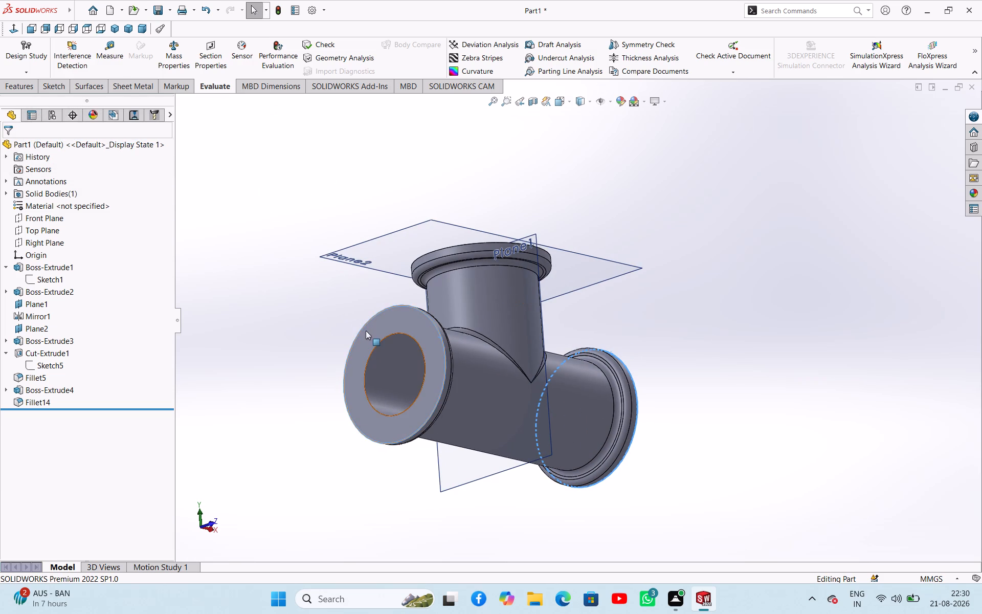
left_click(109, 50)
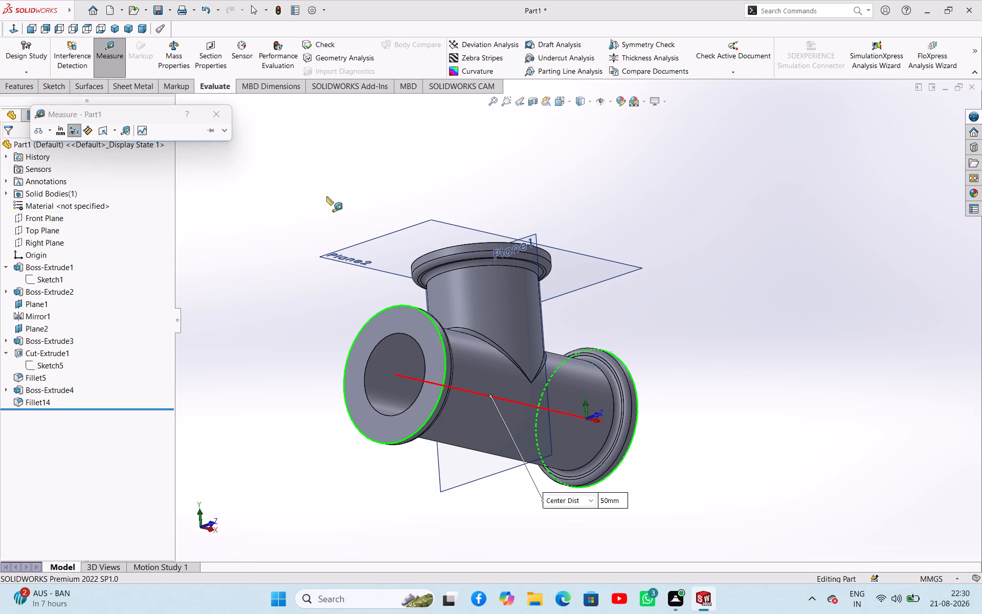
left_click(384, 338)
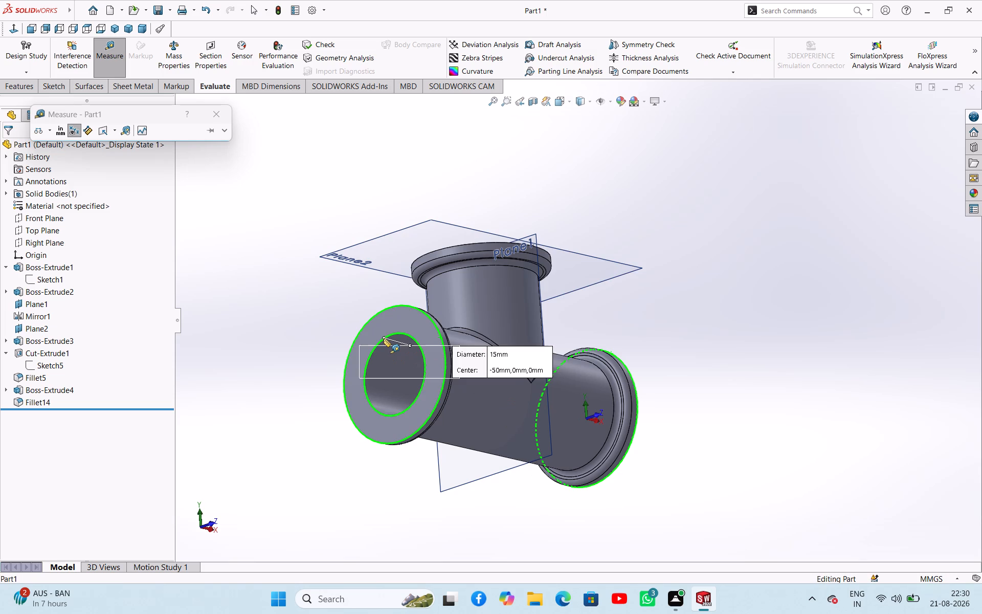
Measure the main tube's outer cylindrical surface for its diameter, then clear the selection and finish measuring.
middle_click_drag(381, 253, 329, 284)
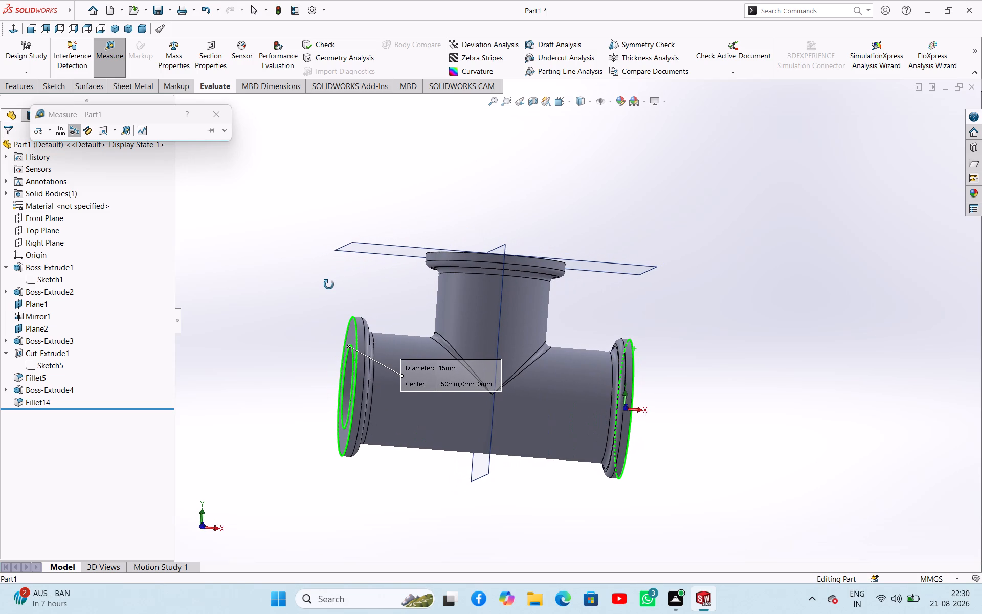
middle_click_drag(329, 284, 315, 274)
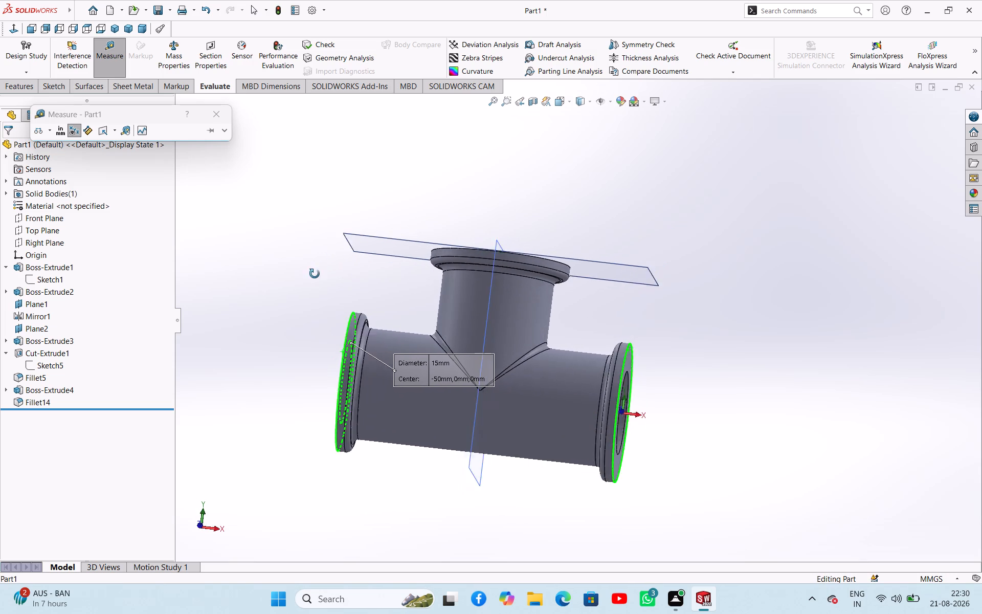
middle_click_drag(315, 274, 304, 314)
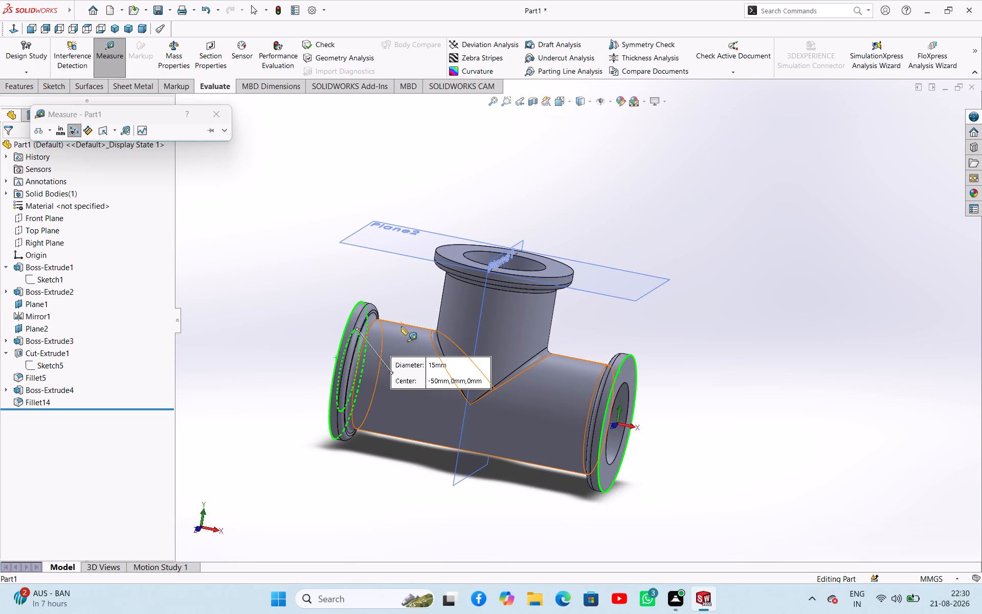
left_click(401, 325)
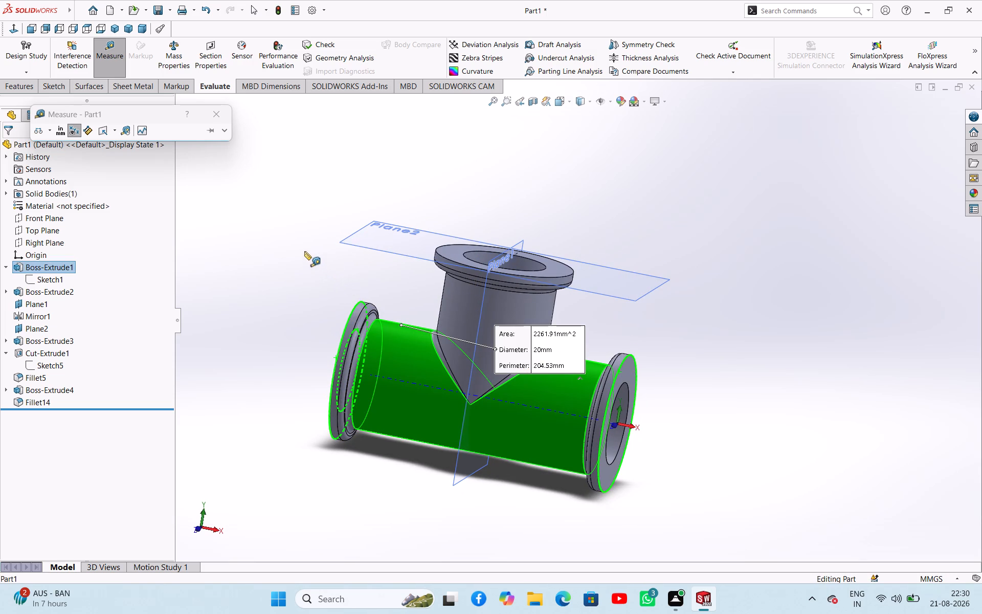
middle_click_drag(304, 251, 345, 263)
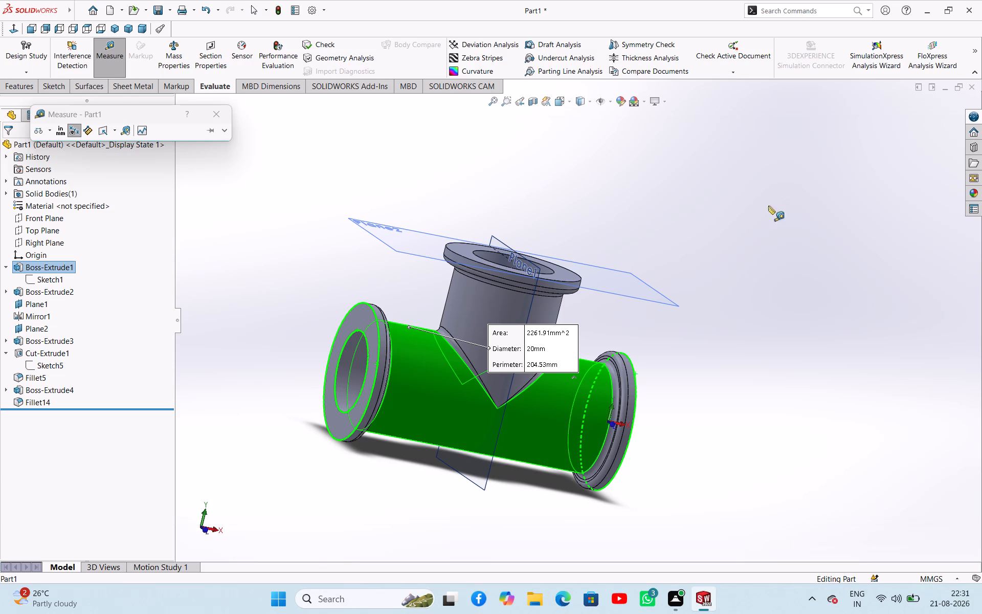
left_click(784, 337)
middle_click_drag(732, 341, 748, 407)
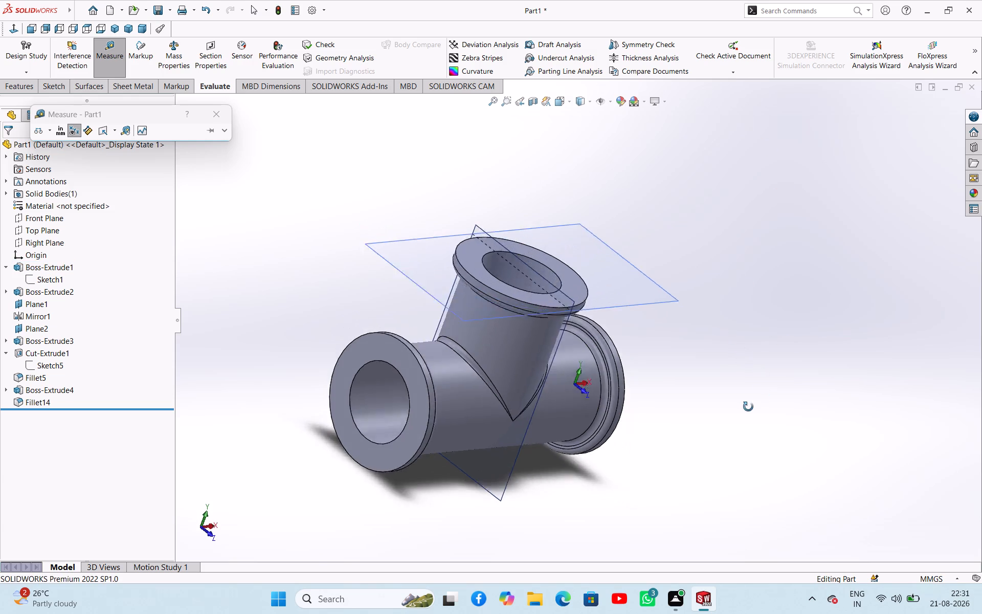
middle_click_drag(748, 407, 700, 358)
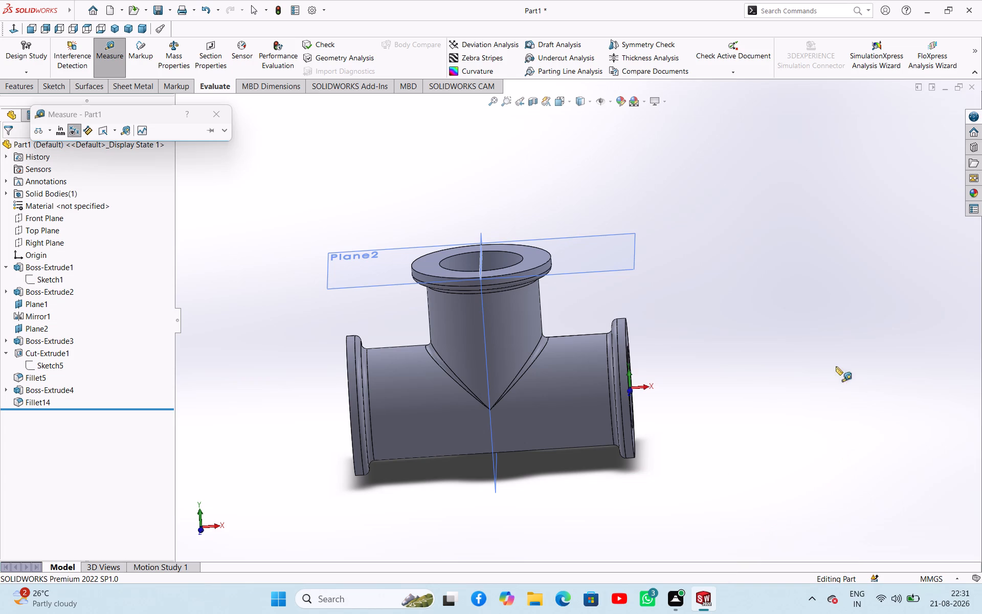
left_click(834, 349)
left_click(221, 119)
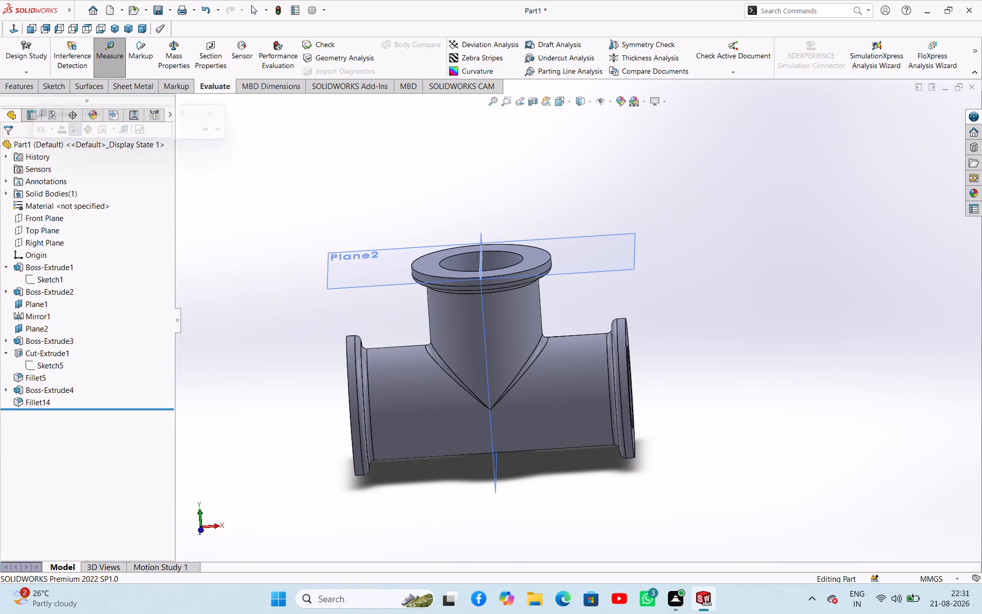
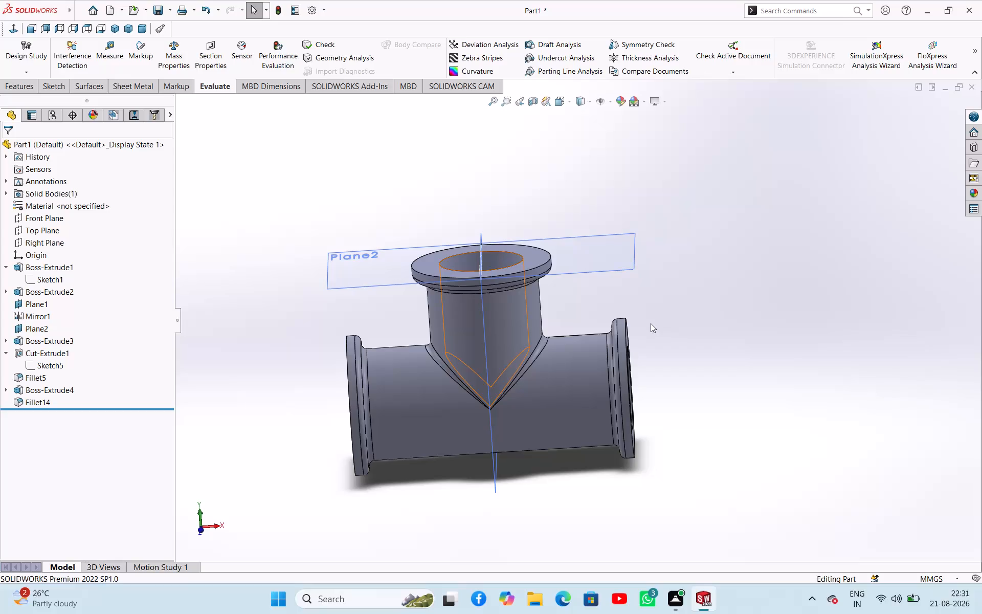
Save the part as T PIPE in the 21-08 folder.
key("ctrl+s")
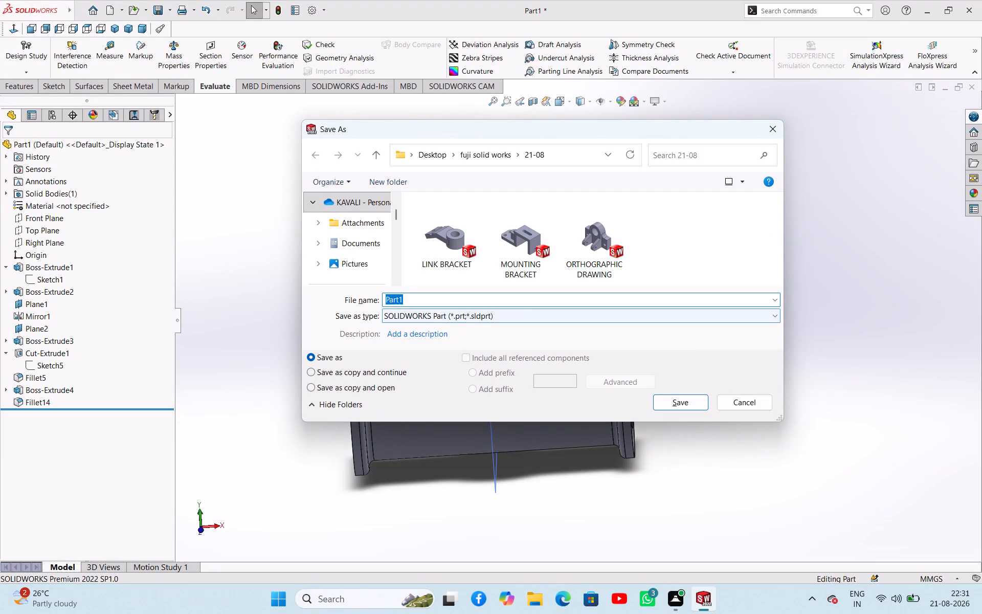
type("T")
key("space")
type("PIP")
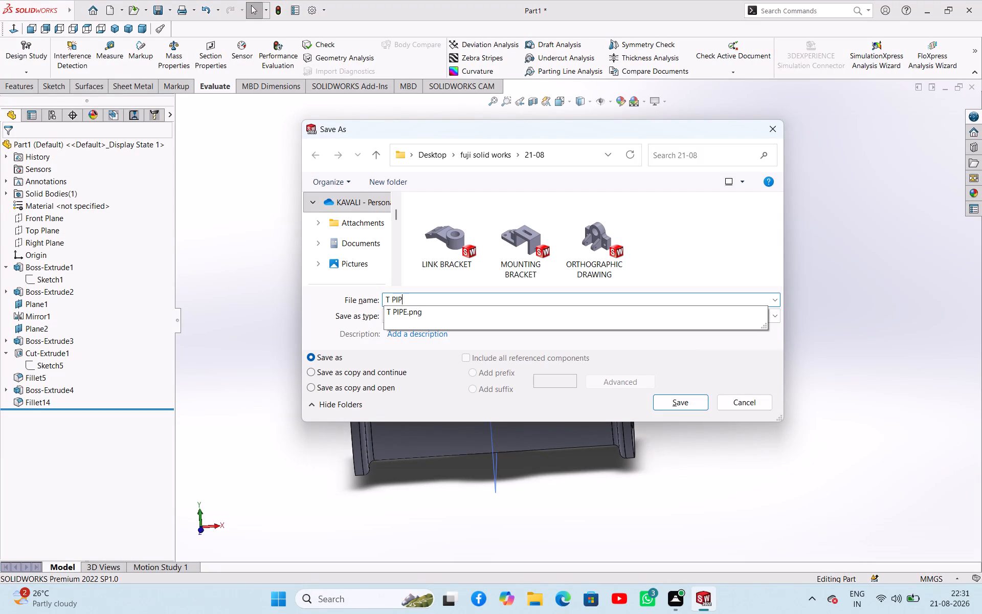
key("e")
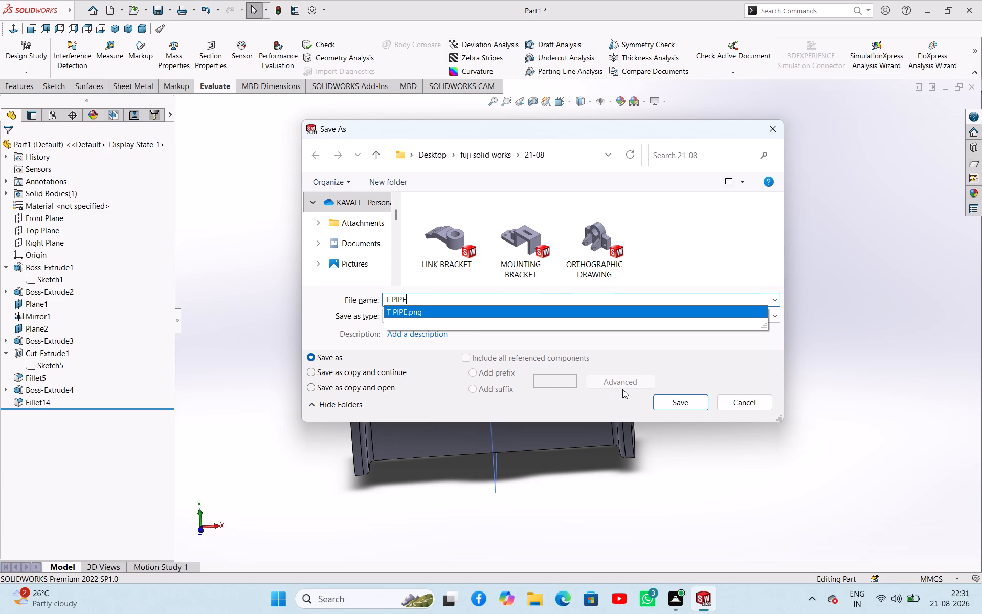
left_click(665, 404)
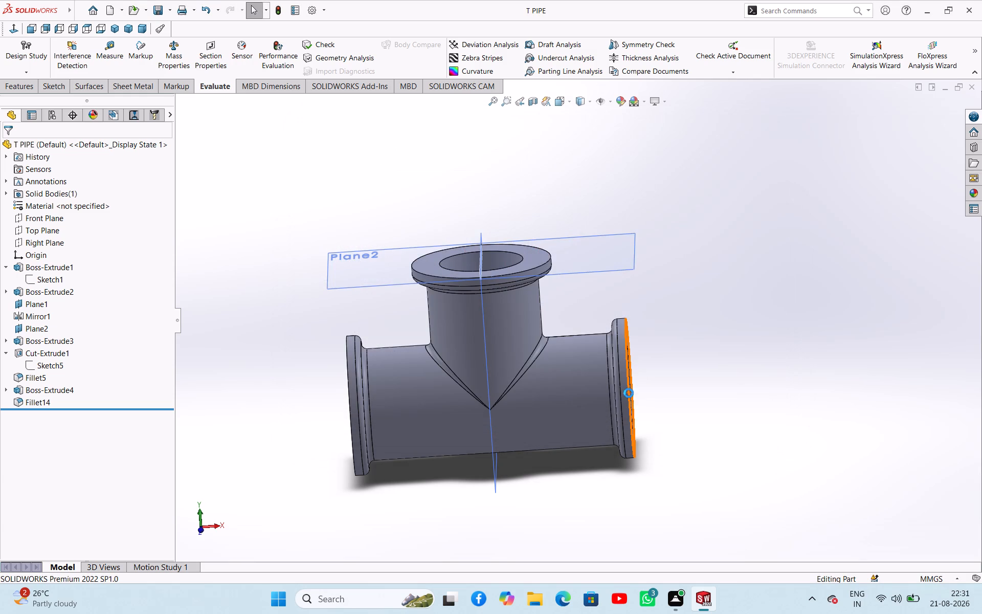
left_click_drag(675, 378, 669, 379)
Create a new drawing document on a standard A3 (ISO) sheet with the sheet format displayed.
key("ctrl+n")
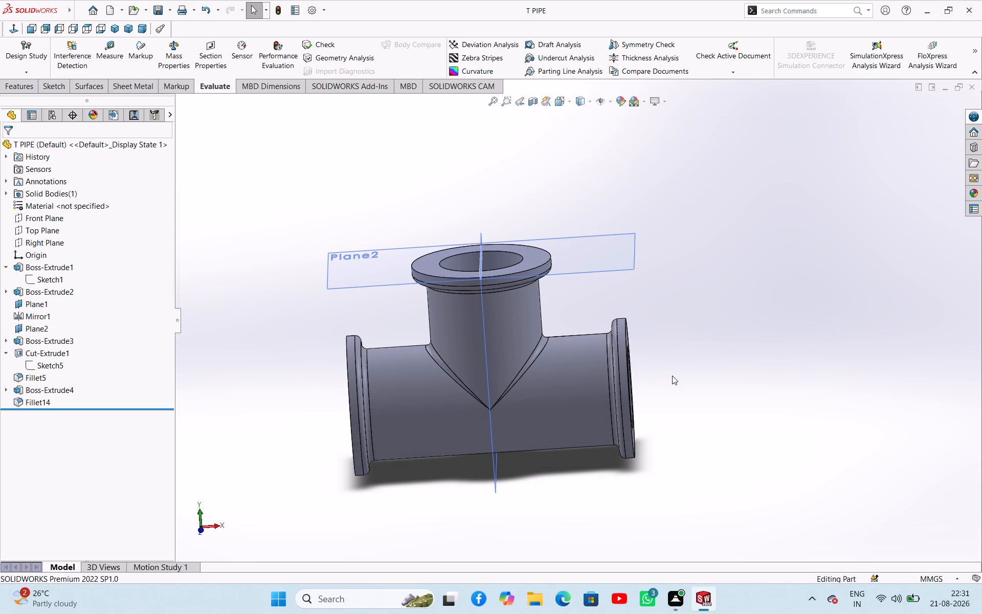
left_click(480, 260)
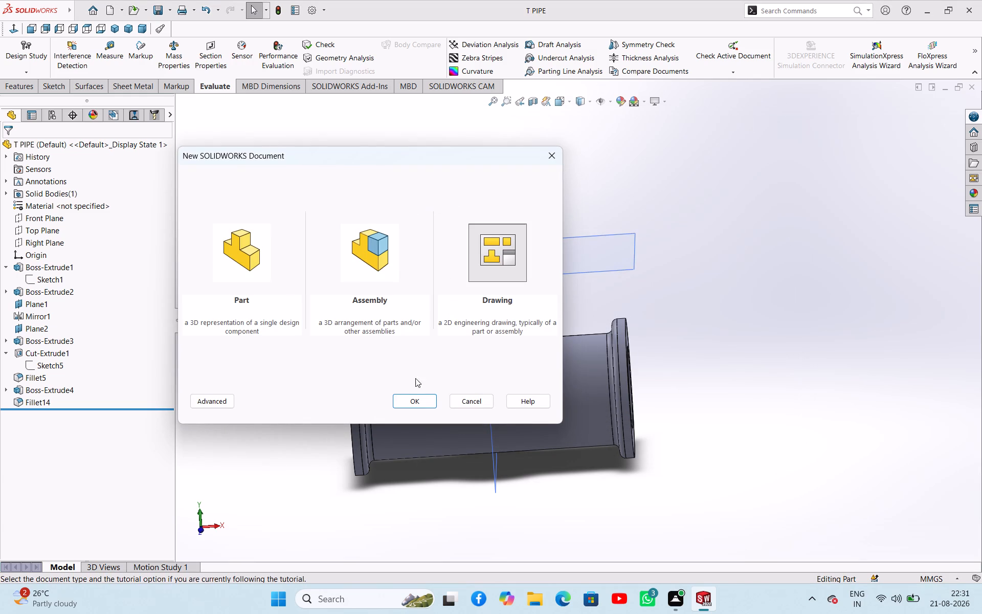
left_click(411, 401)
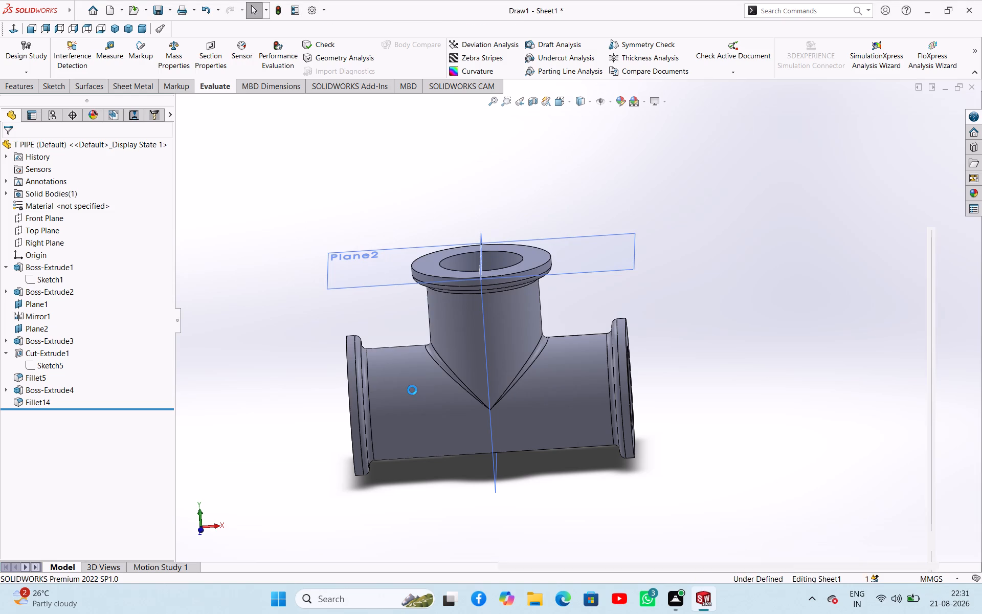
left_click(365, 269)
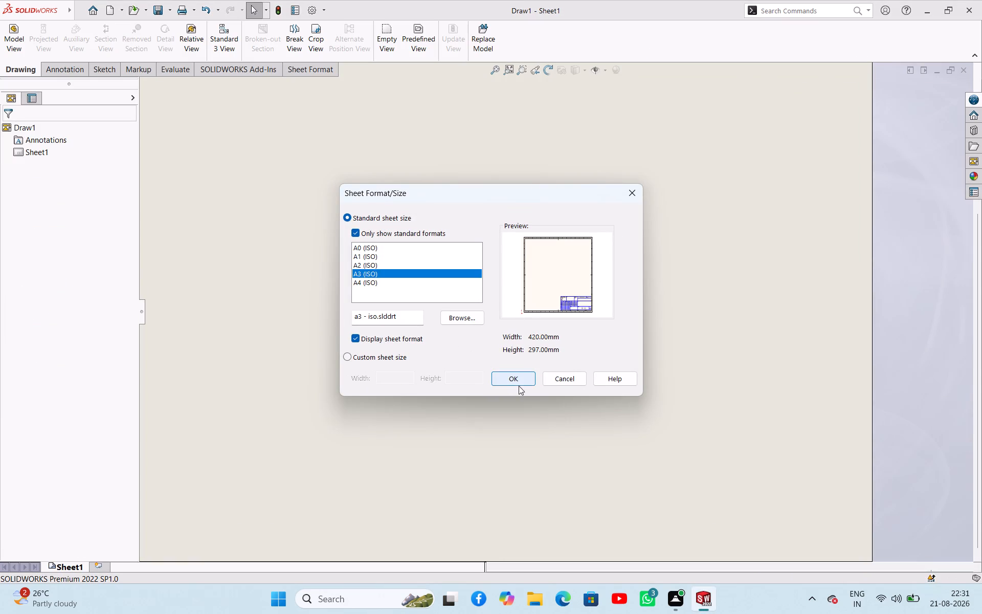
left_click(516, 384)
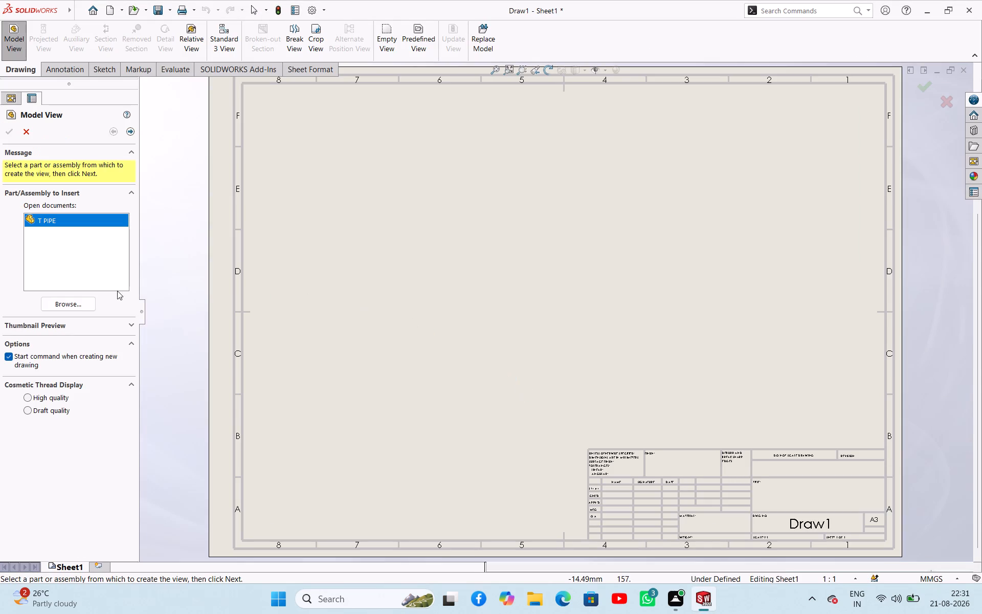
Insert an isometric model view of T PIPE in the sheet's upper-right area and display it shaded without edges.
left_click(82, 304)
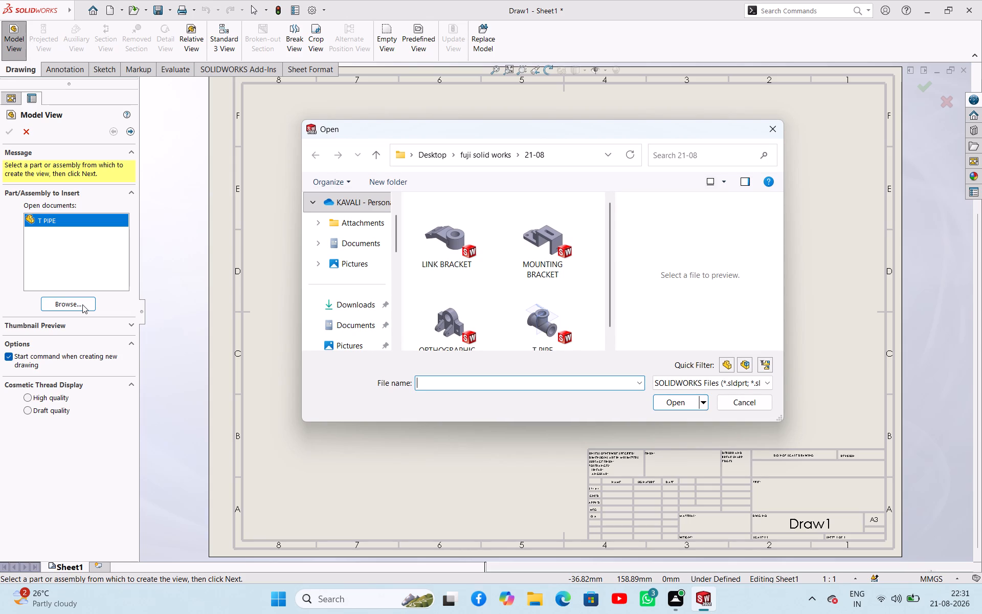
left_click(539, 321)
left_click(686, 399)
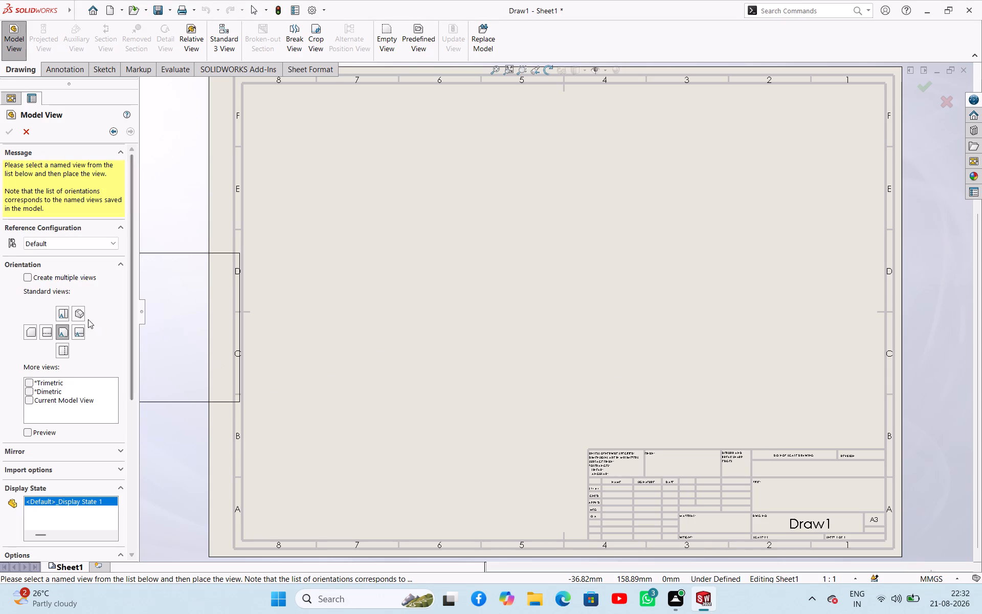
left_click(79, 314)
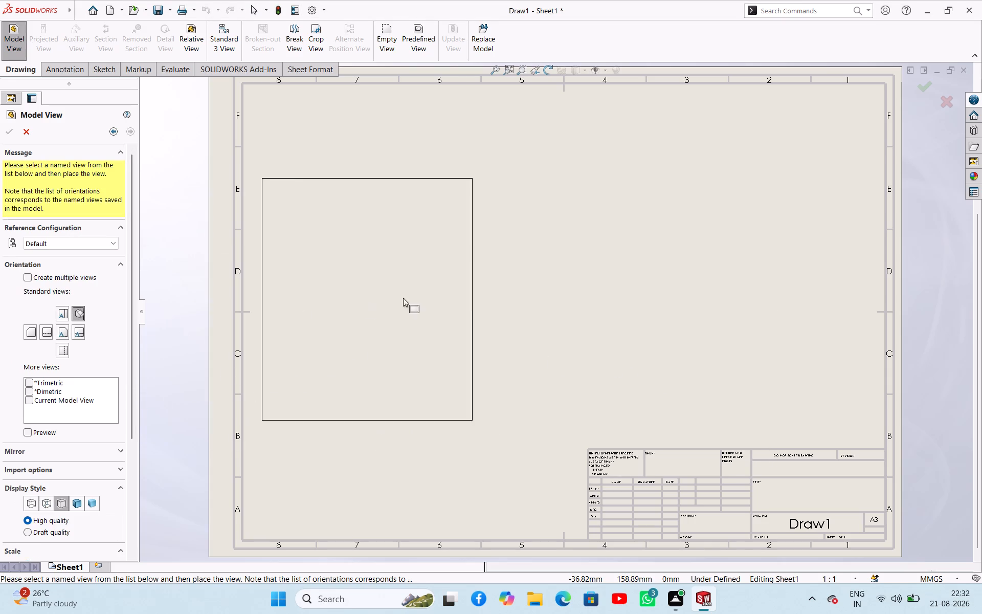
left_click(761, 231)
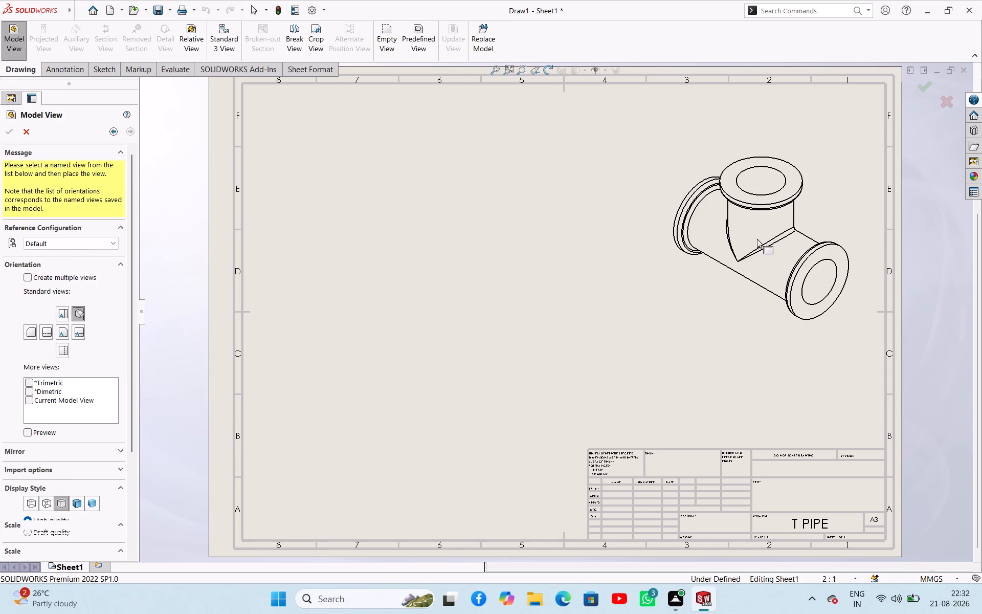
left_click(89, 469)
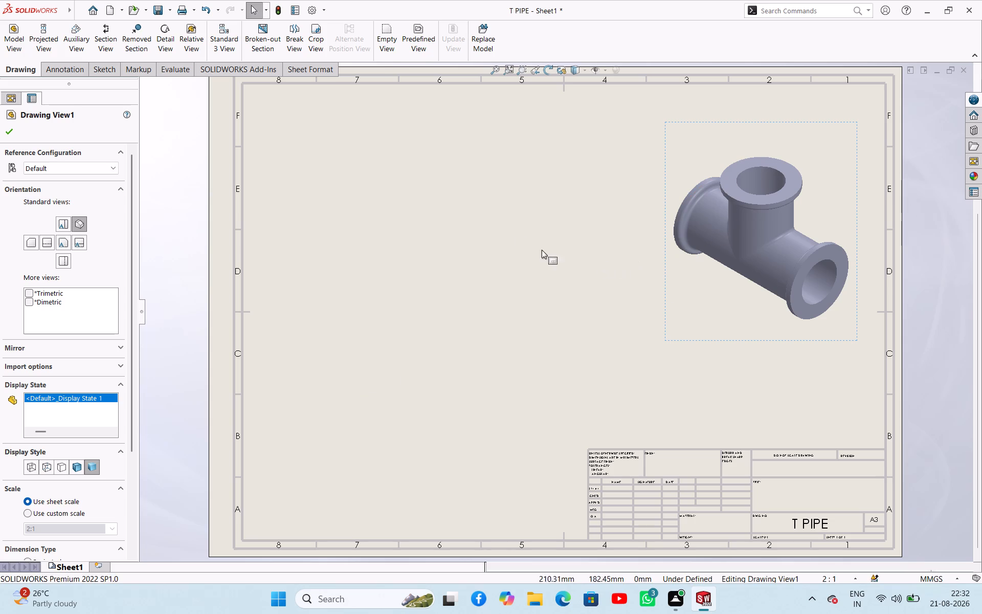
left_click(14, 137)
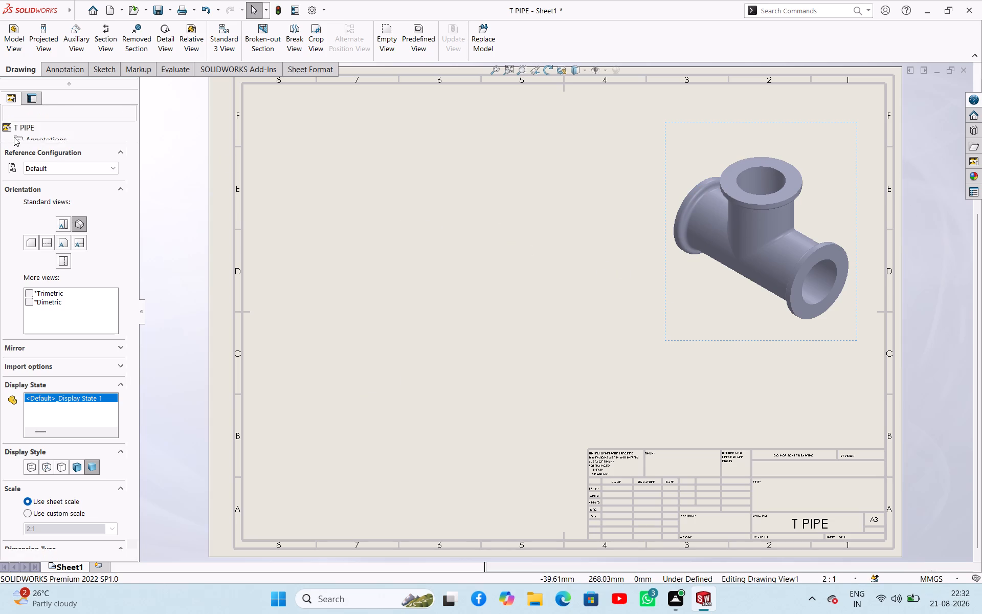
Insert the front view of T PIPE on the sheet, with a projected top view above and a right view beside it.
left_click(18, 41)
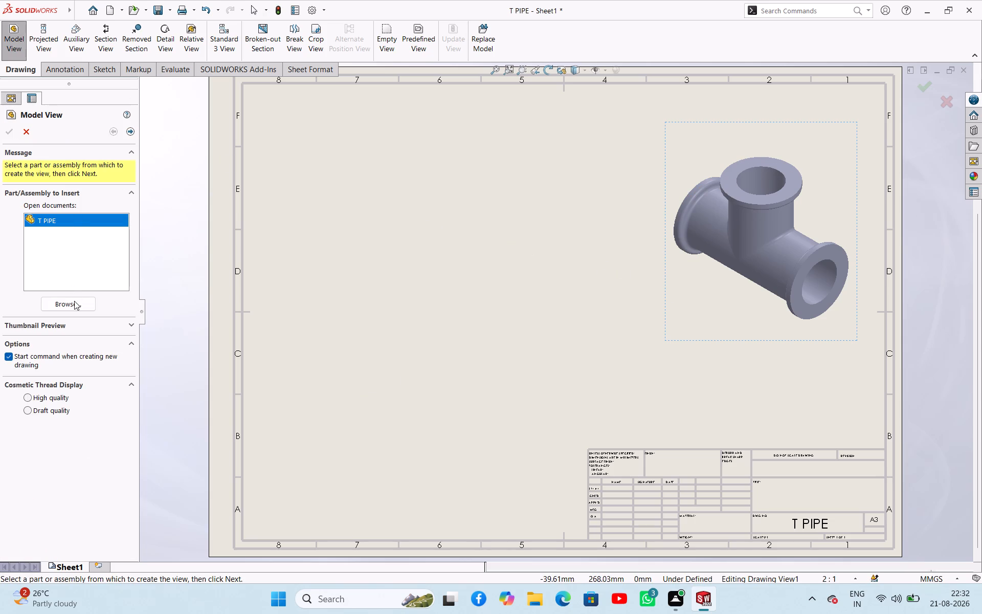
left_click(75, 301)
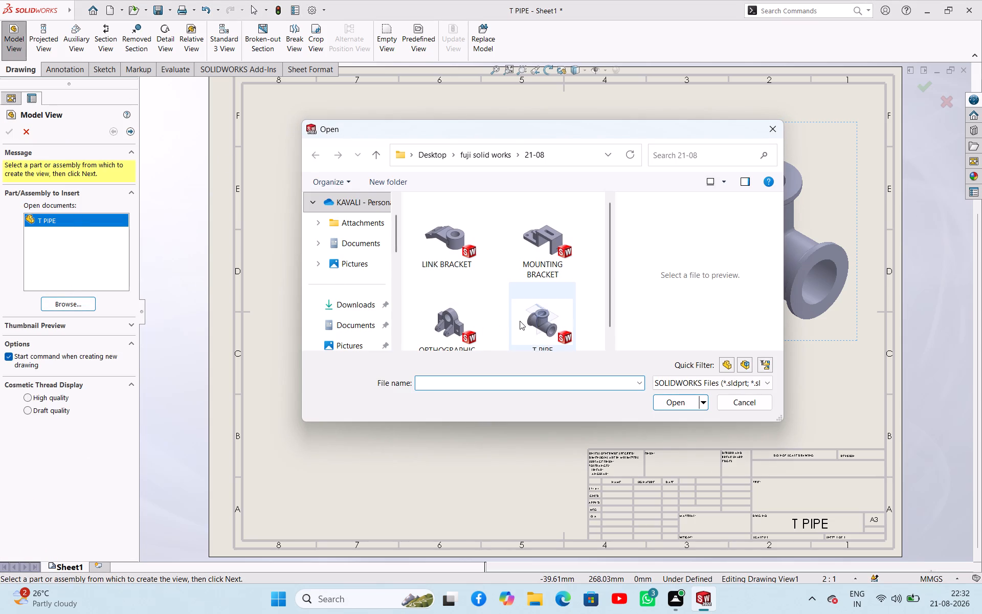
left_click(522, 321)
left_click(667, 406)
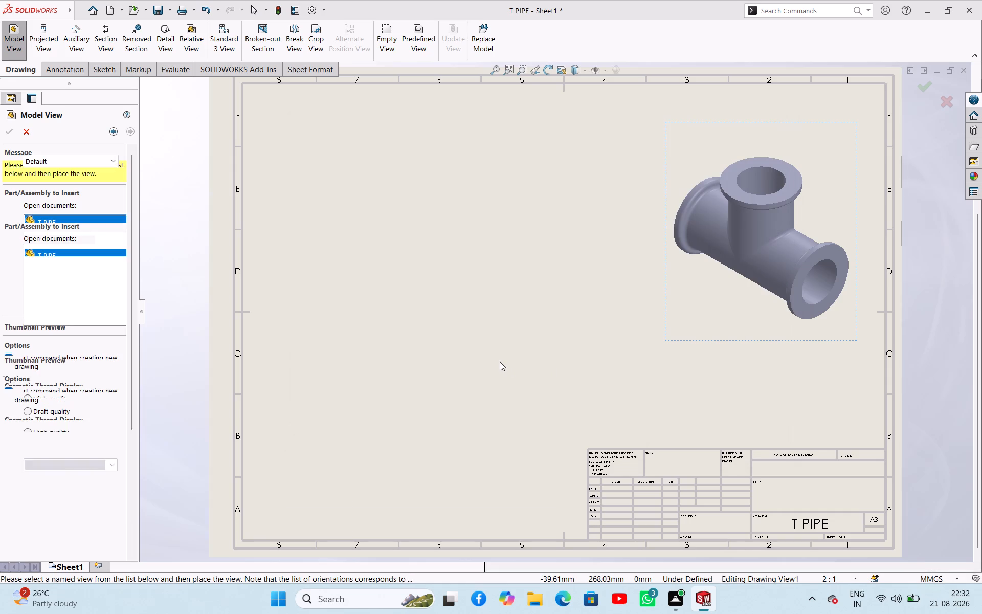
left_click(407, 331)
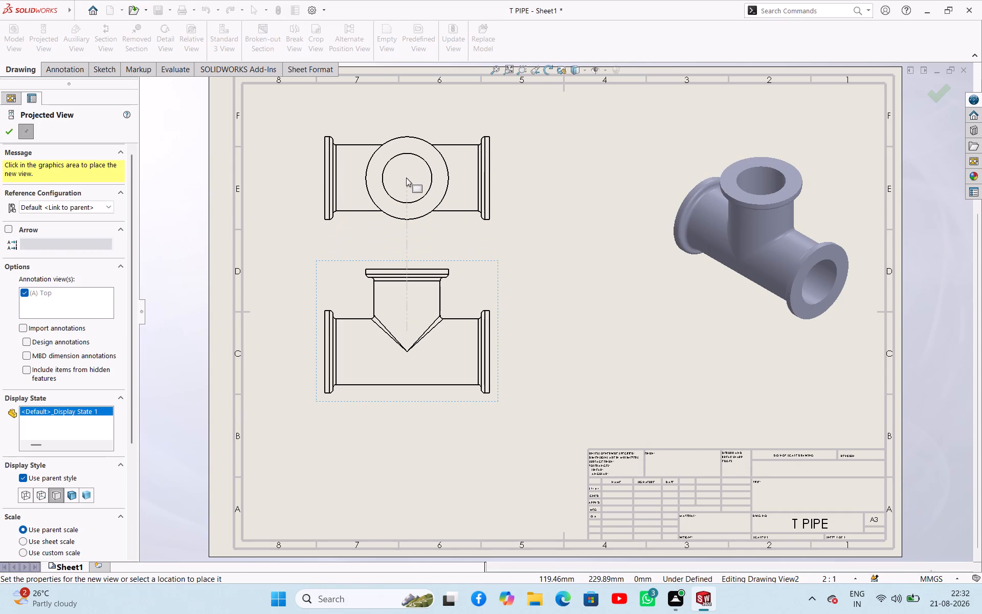
left_click(406, 177)
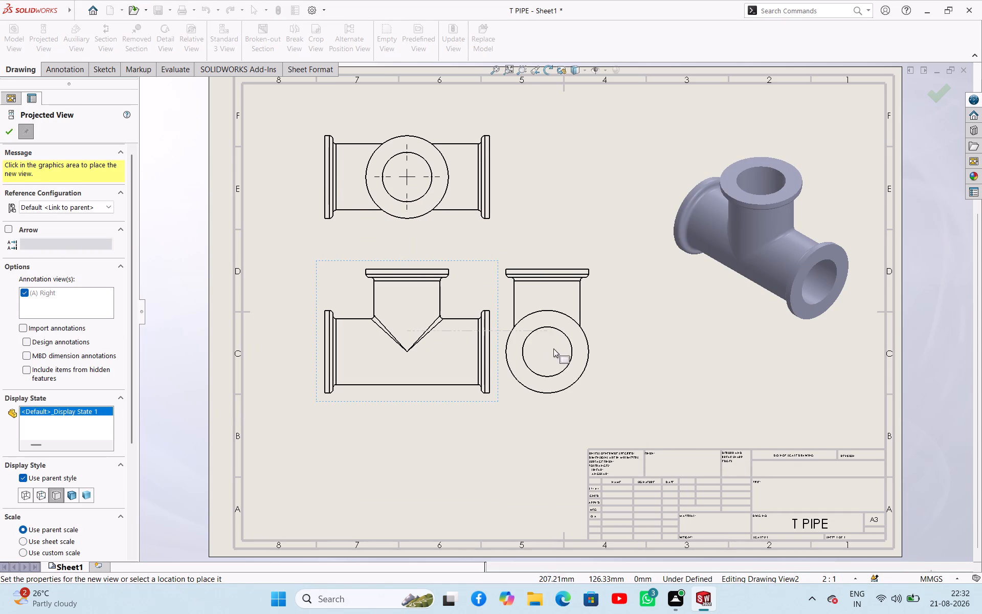
left_click(585, 348)
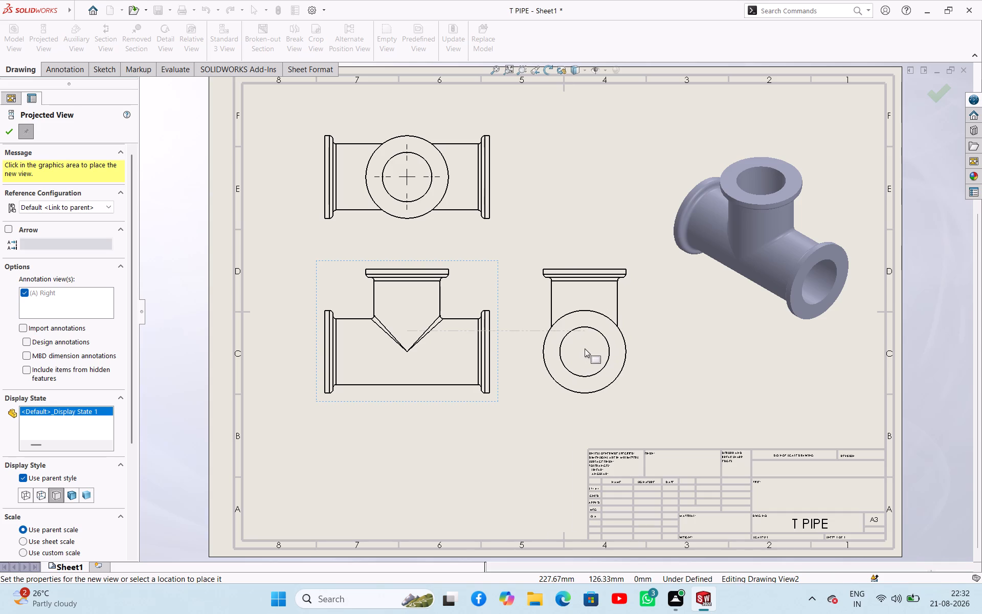
left_click(7, 133)
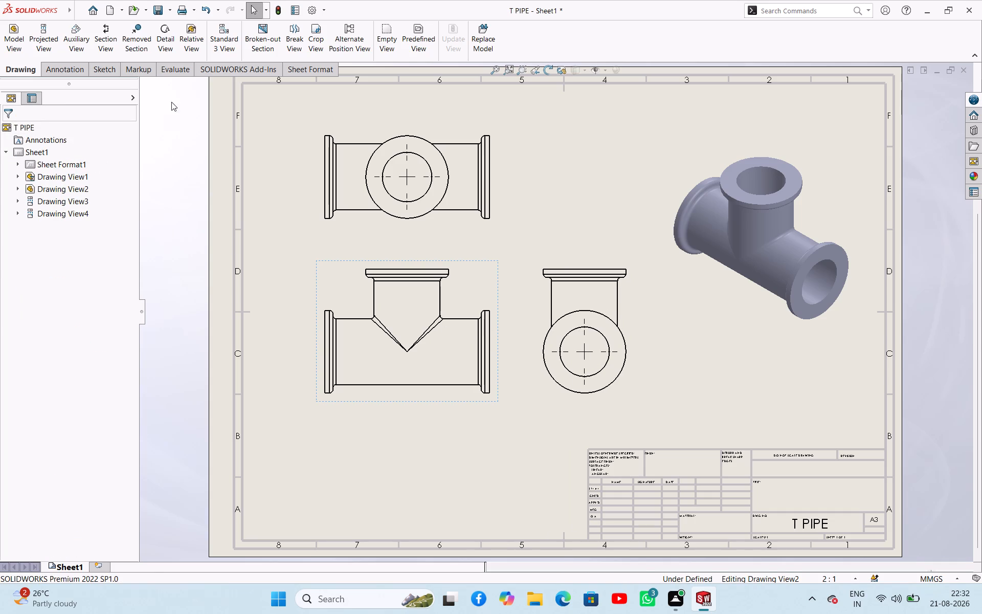
Create section view A-A with a horizontal cutting line through the top view's bore centre, placing it below the front view.
left_click(103, 35)
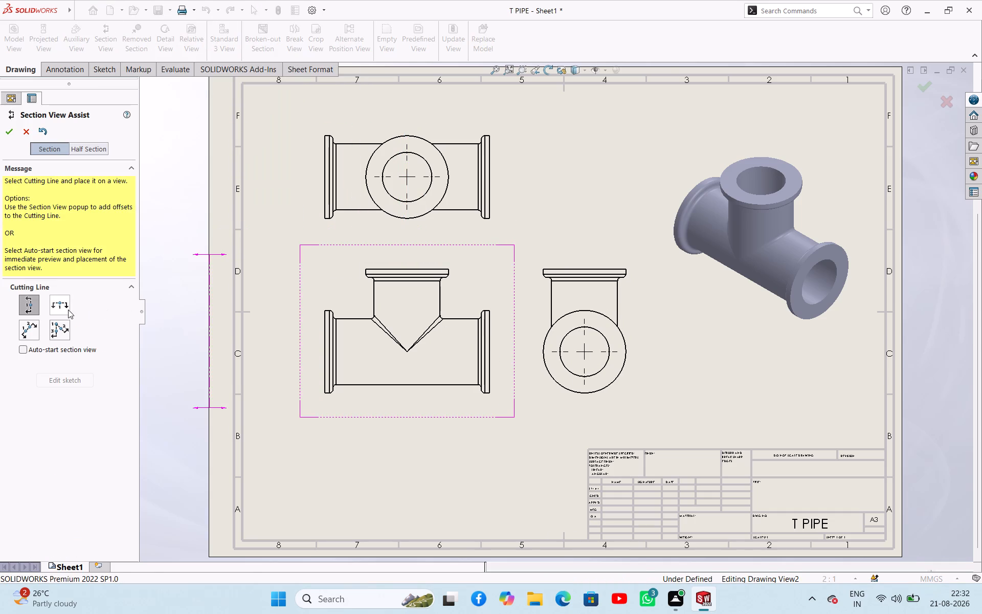
left_click(58, 310)
left_click(447, 179)
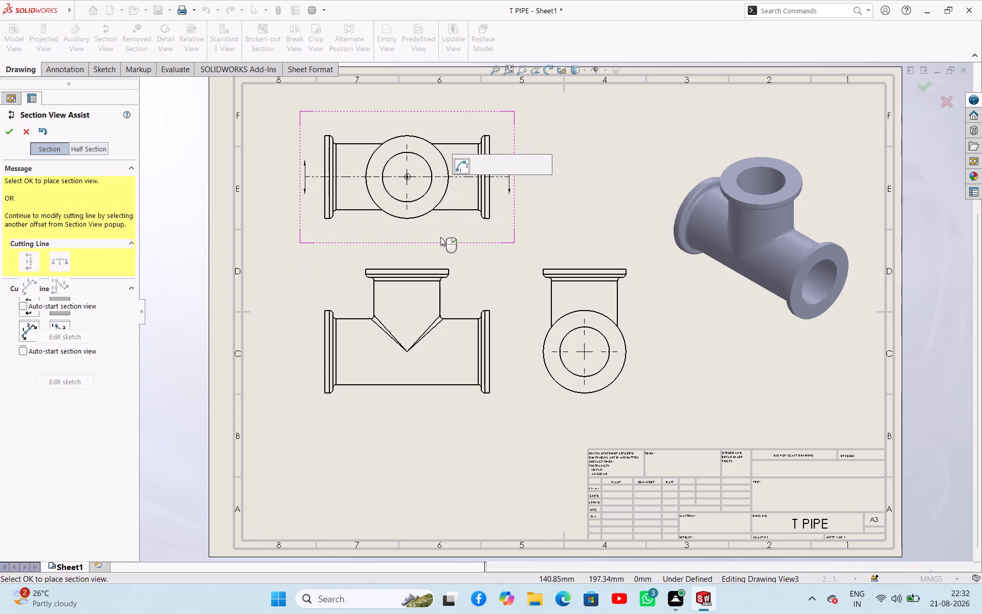
left_click(528, 171)
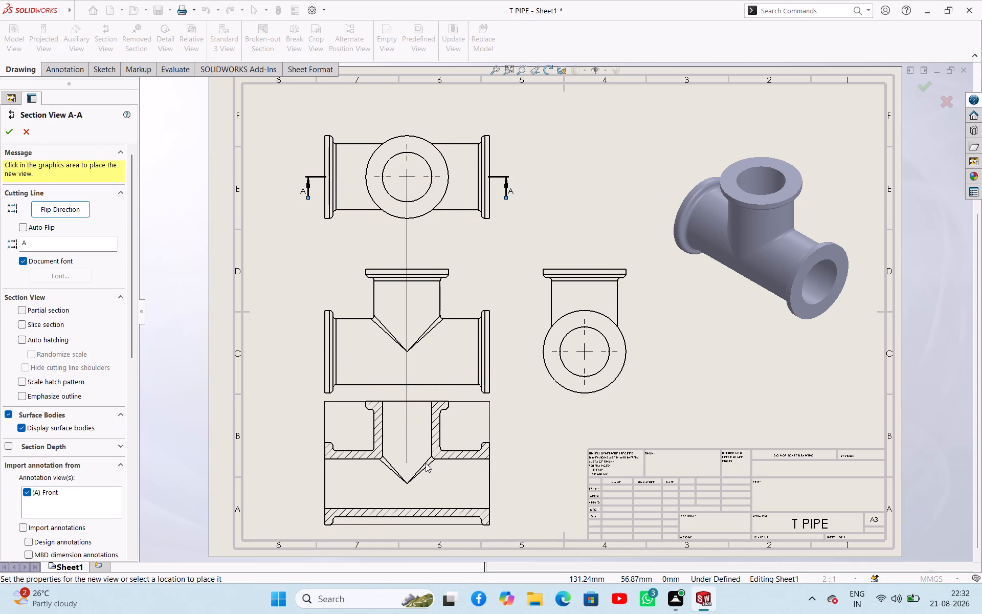
left_click(426, 463)
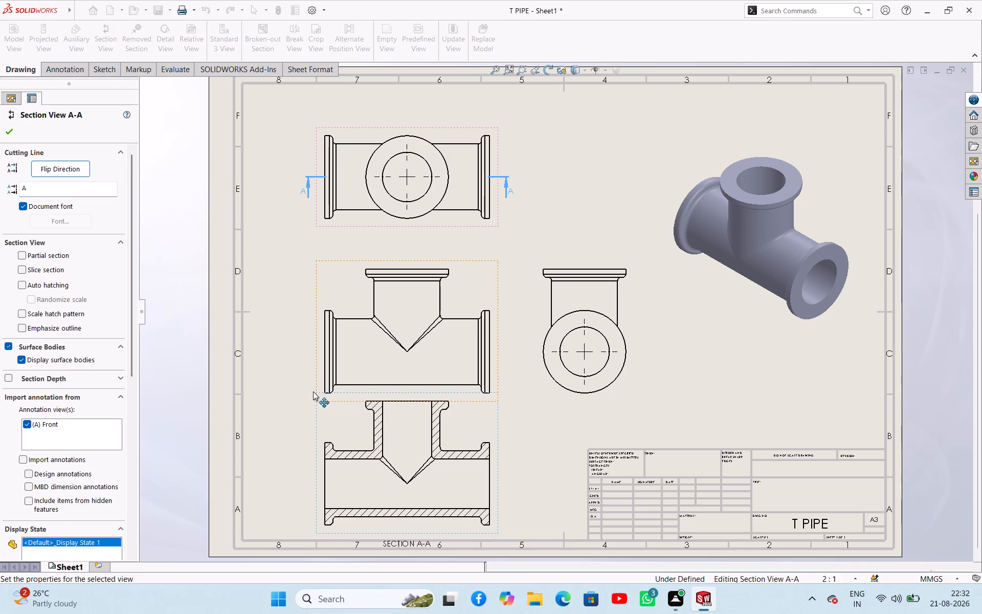
scroll(158, 395, "down", 2)
scroll(158, 395, "up", 3)
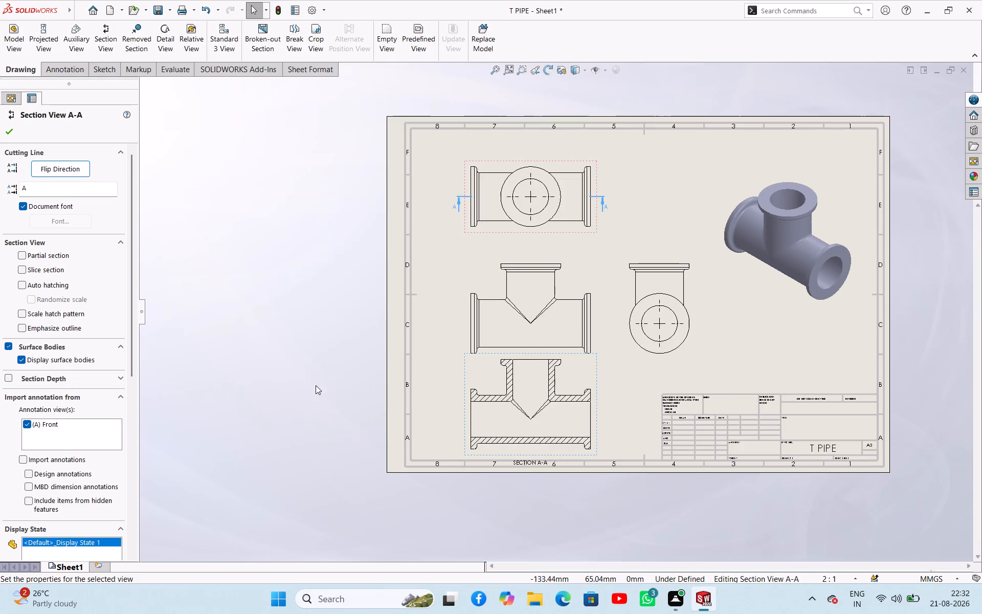
scroll(752, 326, "down", 1)
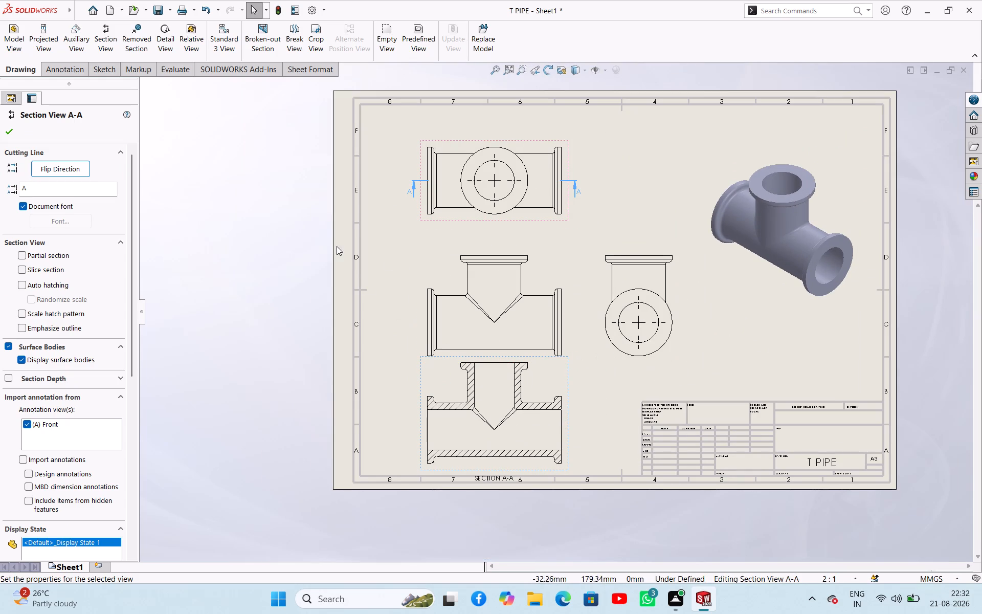
left_click(14, 136)
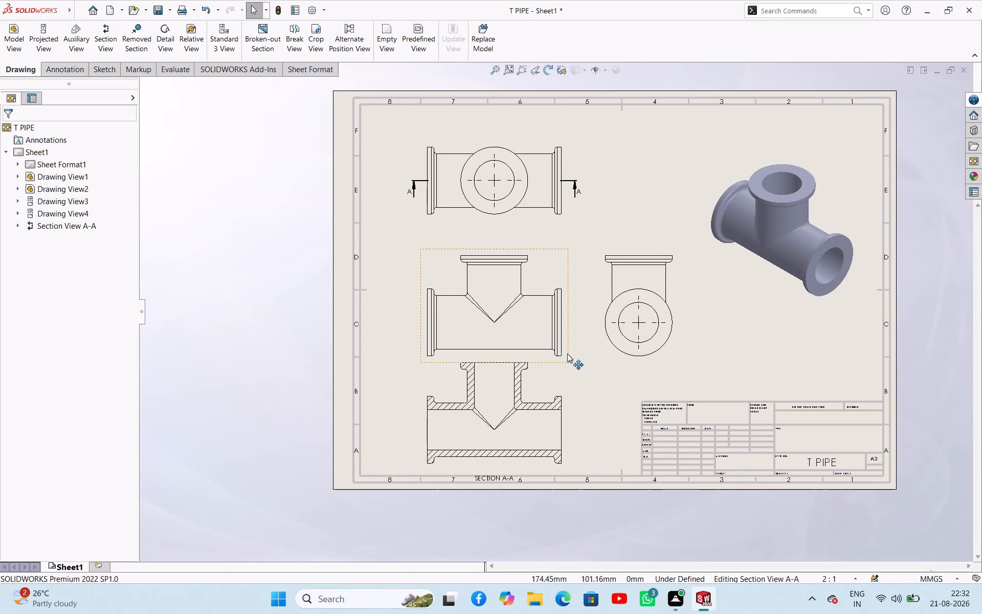
Reposition the front, top and section A-A views to space them out on the sheet for dimensions.
left_click_drag(569, 358, 568, 343)
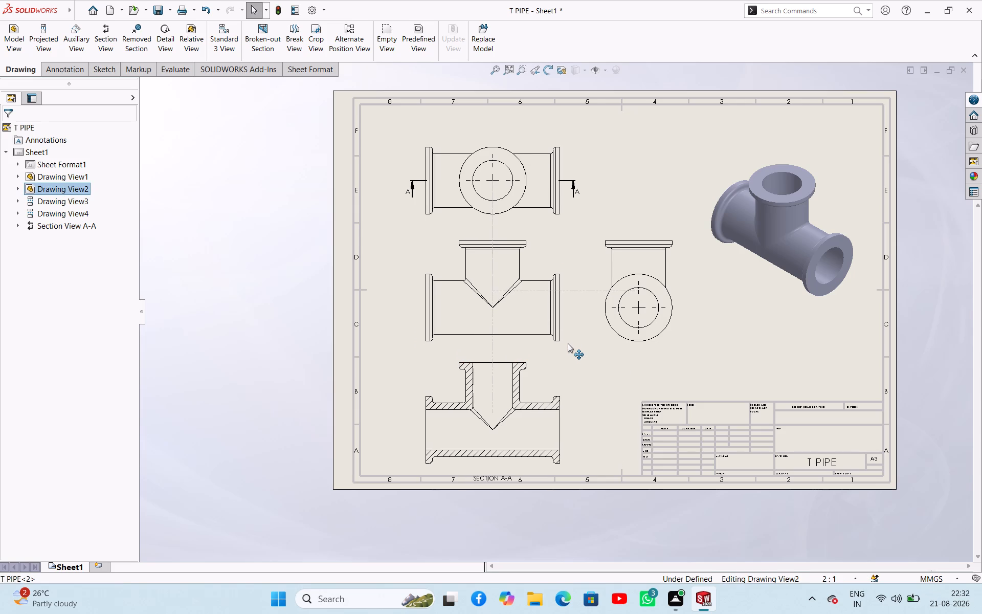
left_click_drag(568, 343, 562, 334)
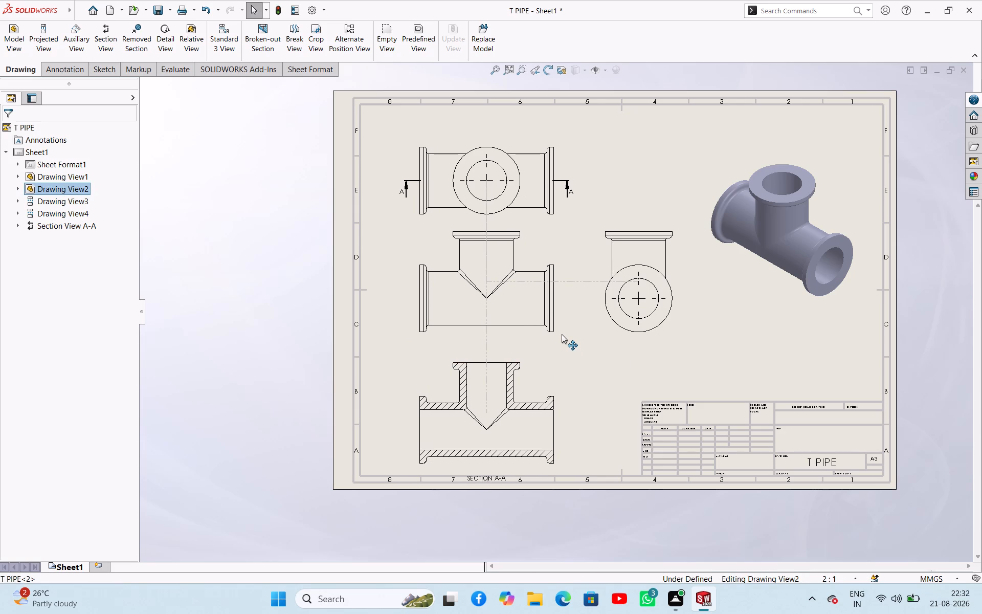
left_click_drag(562, 334, 562, 340)
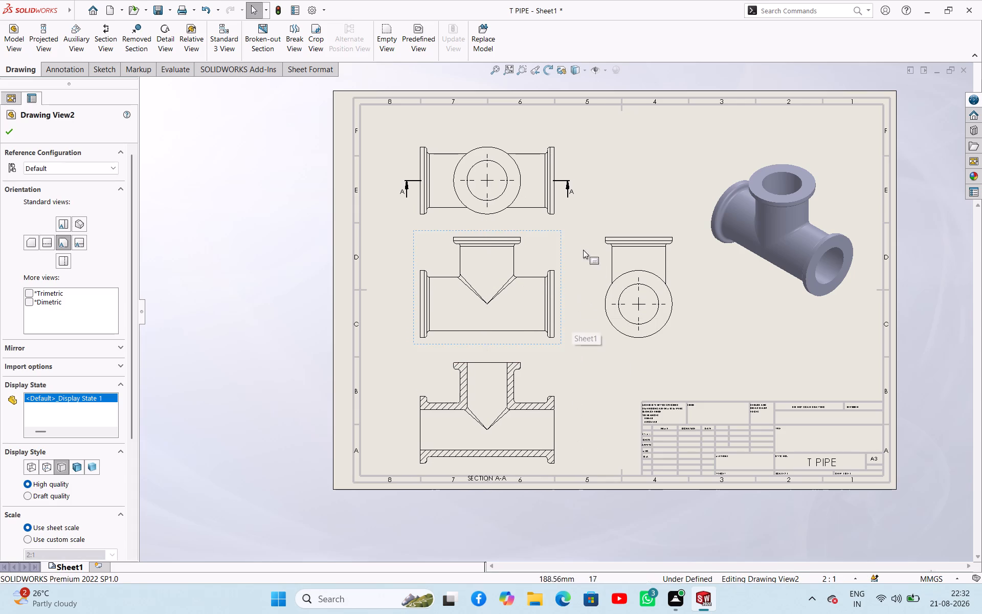
left_click_drag(562, 218, 566, 198)
left_click_drag(560, 467, 561, 455)
left_click_drag(562, 336, 560, 333)
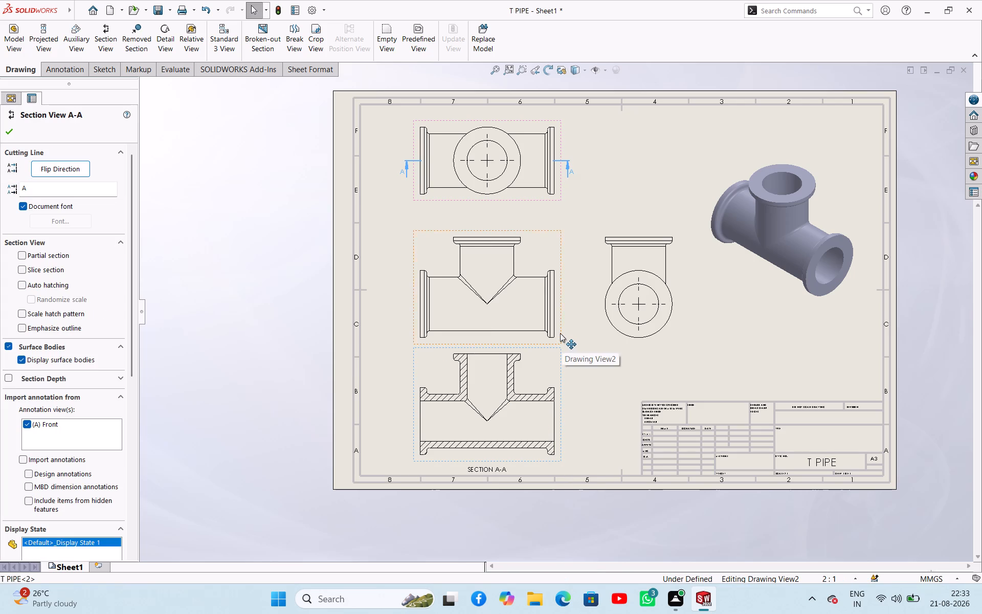
left_click_drag(560, 333, 558, 327)
left_click(295, 292)
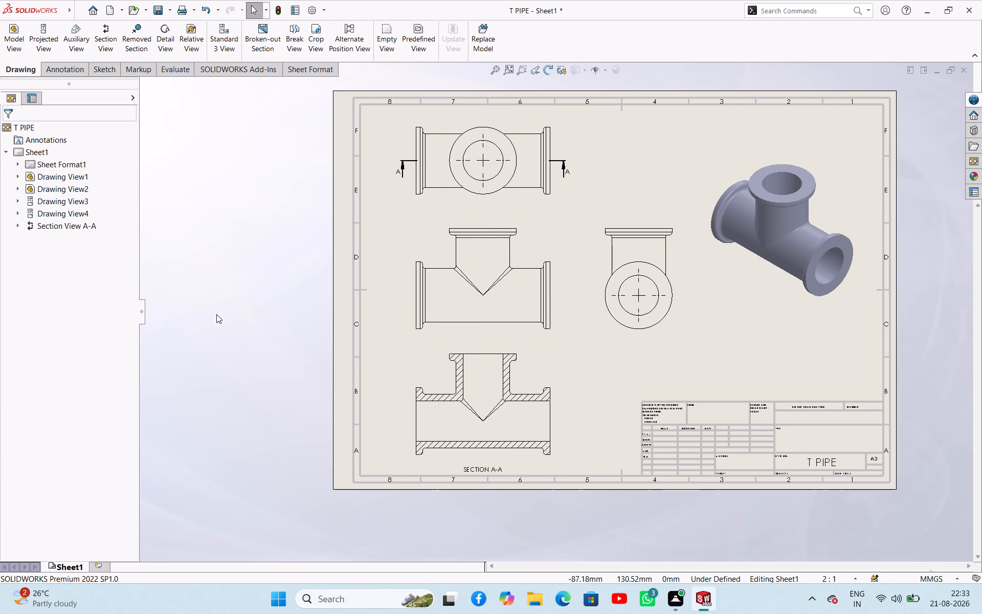
Dimension the outer diameters of the top branch flange and the right end flange in the front view.
right_click_drag(215, 314, 240, 220)
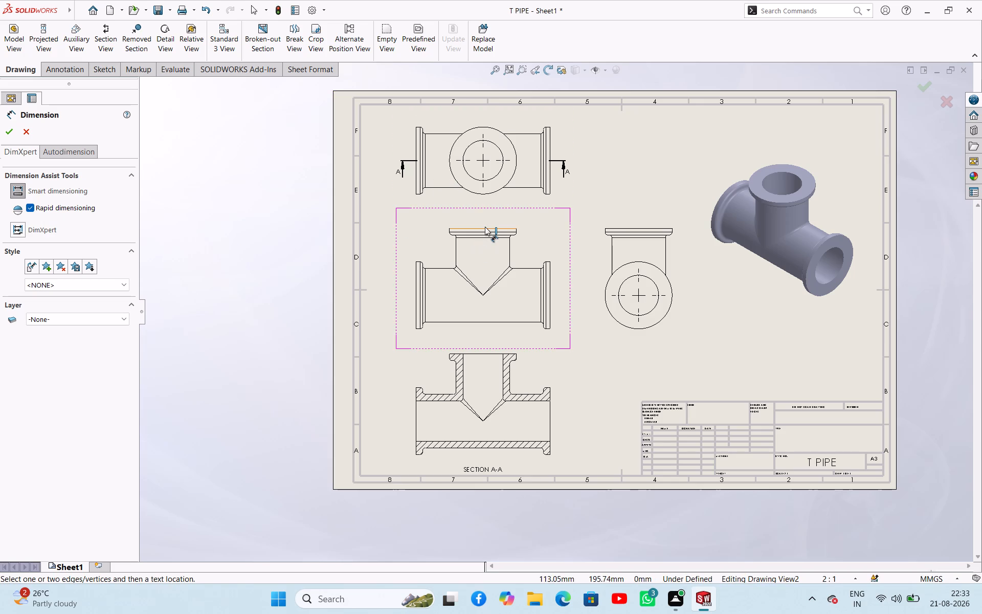
left_click(485, 227)
scroll(486, 222, "down", 3)
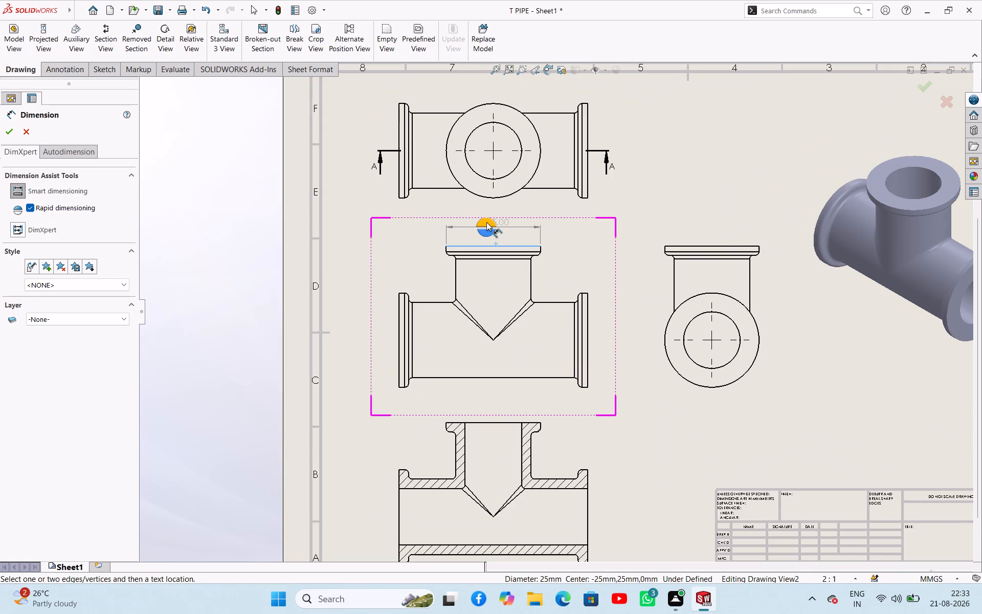
left_click(486, 222)
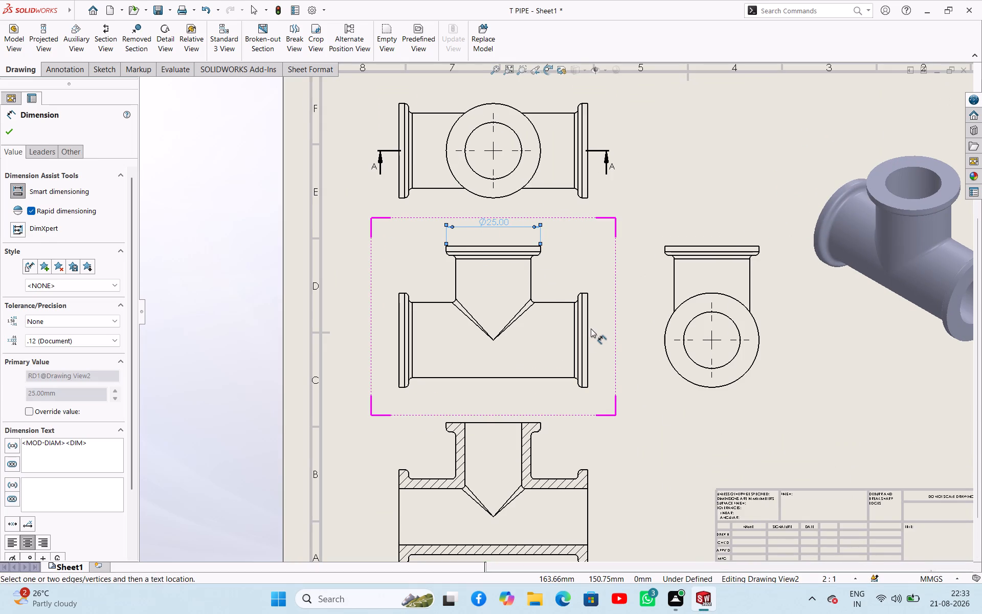
left_click(588, 329)
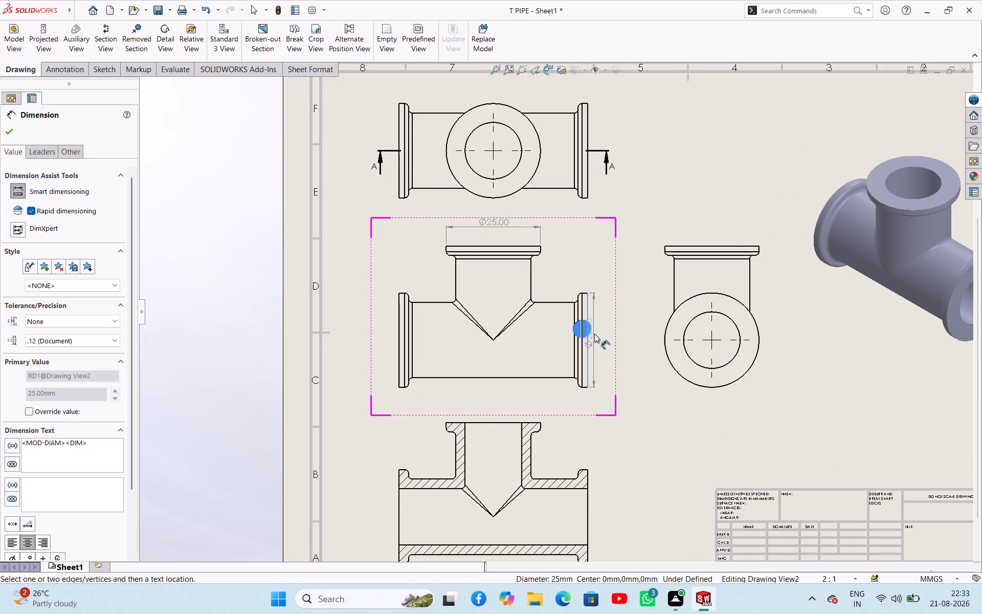
left_click(594, 334)
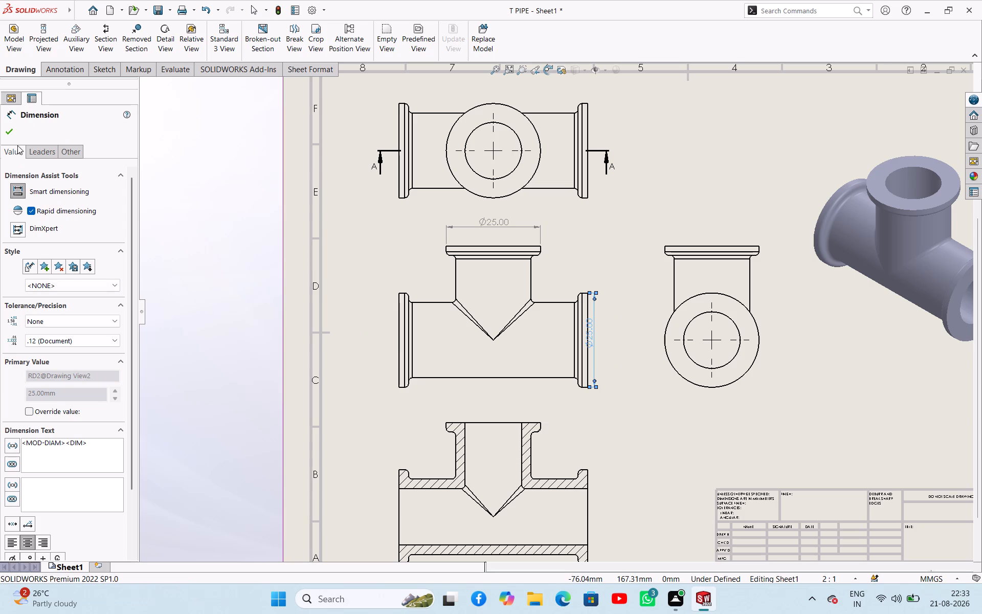
left_click(14, 137)
Set the front view's display style to hidden lines visible.
left_click(435, 334)
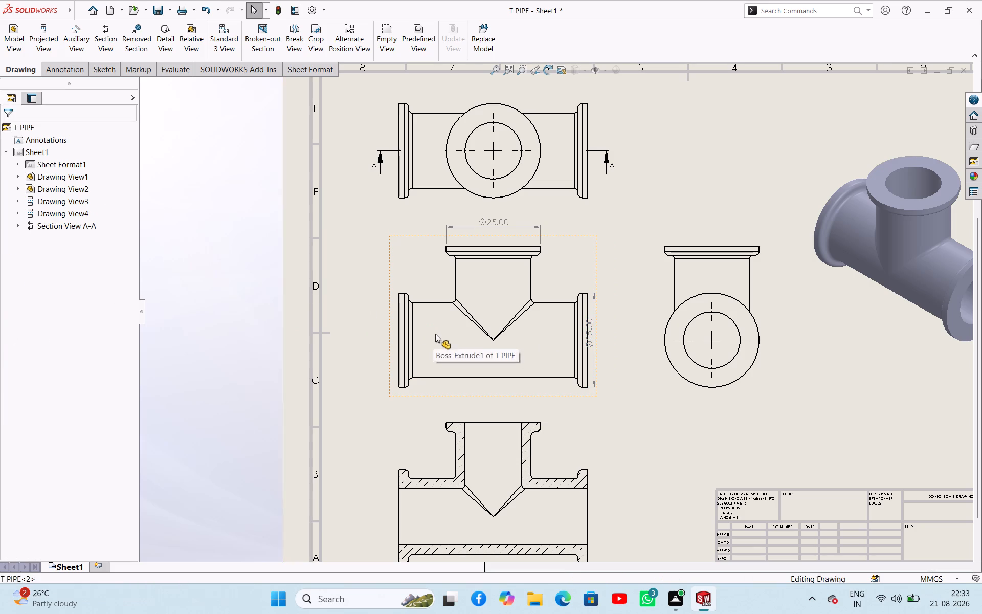
left_click(52, 469)
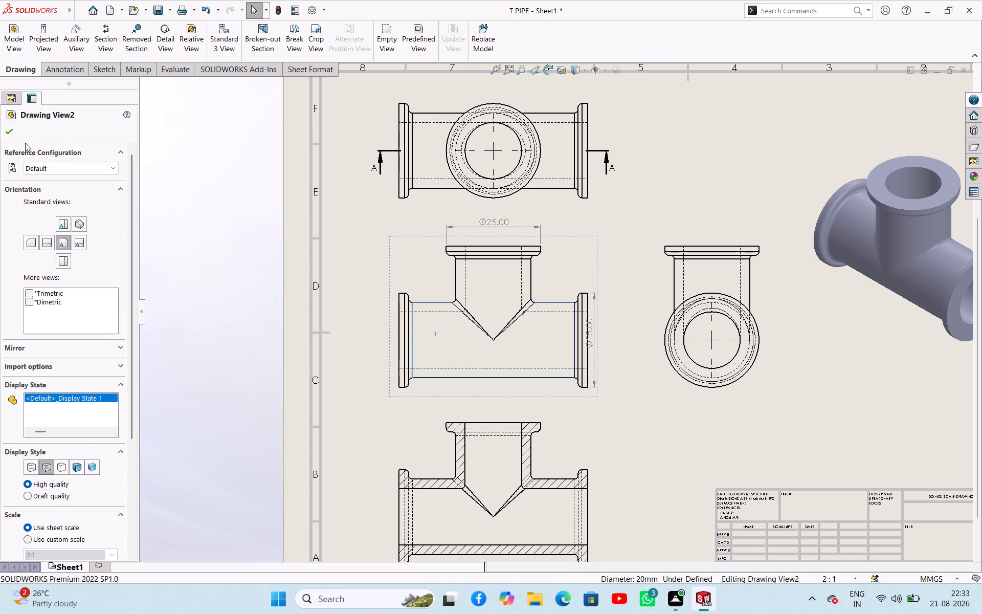
left_click(9, 137)
Dimension the branch wall thickness and the top flange's overhang beyond the branch wall in the front view.
scroll(441, 314, "down", 2)
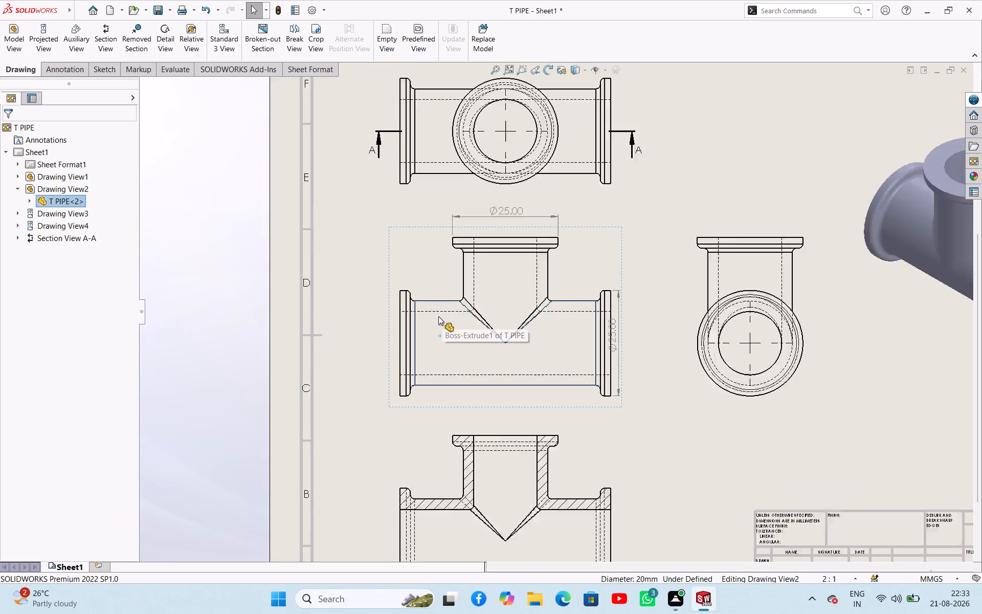
scroll(438, 316, "down", 1)
scroll(437, 318, "up", 1)
left_click(493, 286)
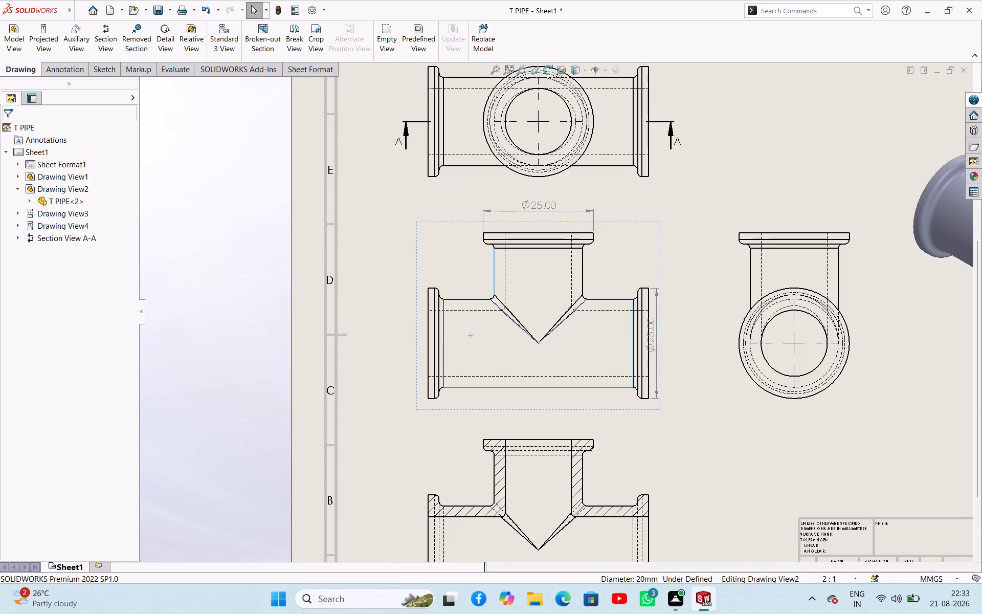
left_click(262, 250)
right_click_drag(235, 261, 248, 201)
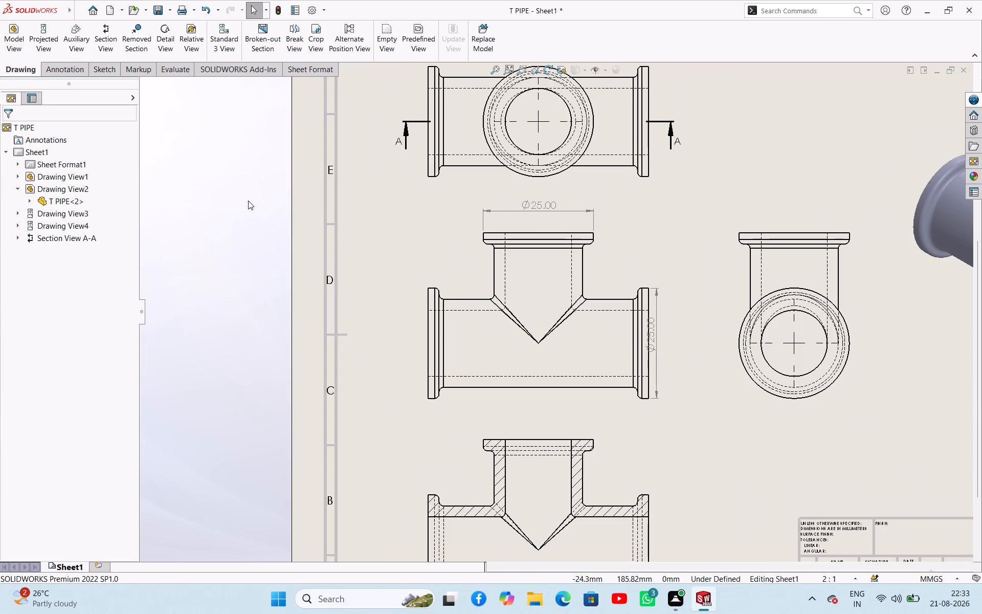
right_click_drag(248, 201, 248, 200)
left_click(493, 268)
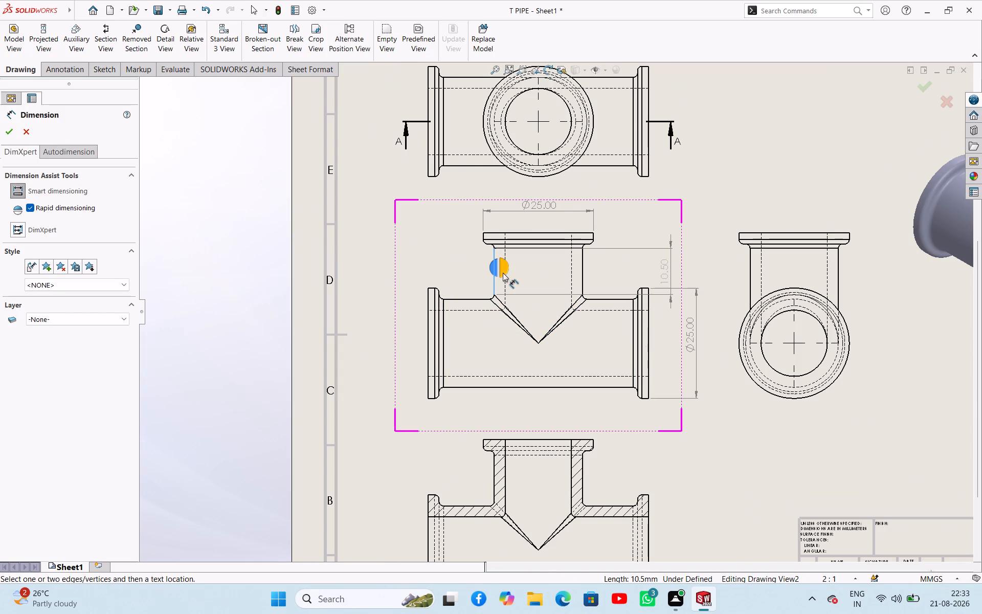
left_click(505, 282)
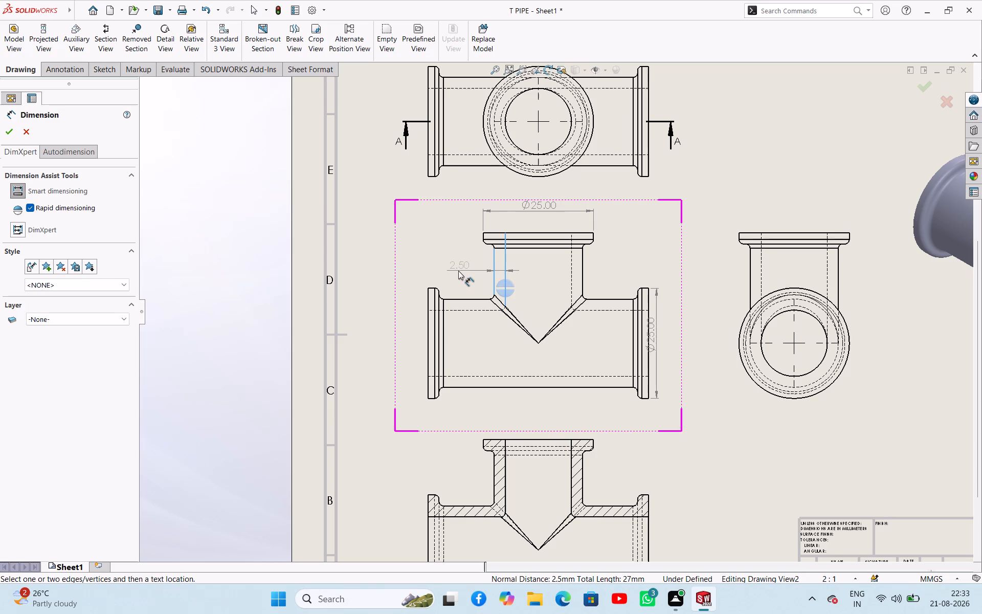
left_click(454, 269)
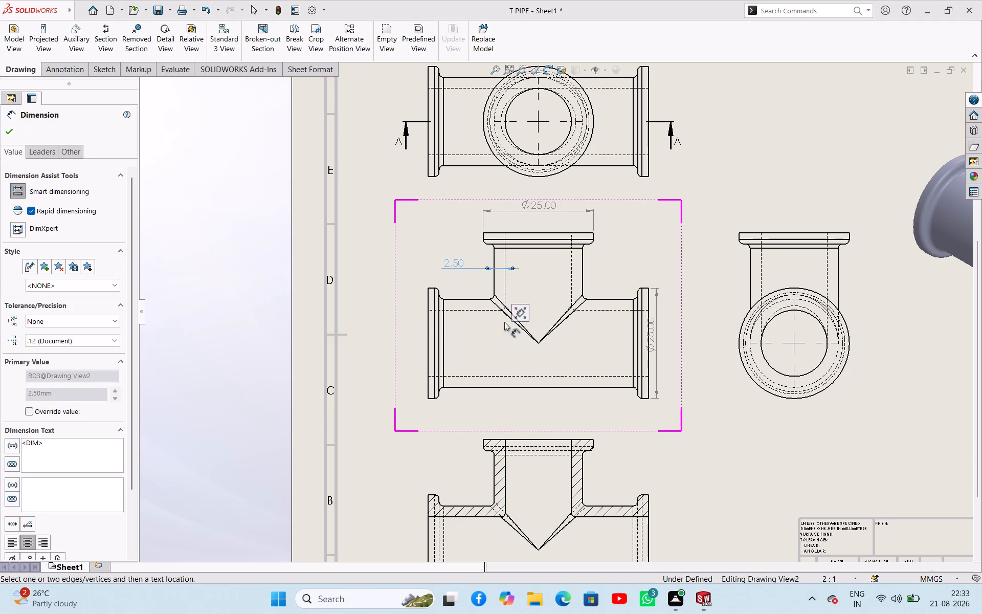
left_click(583, 260)
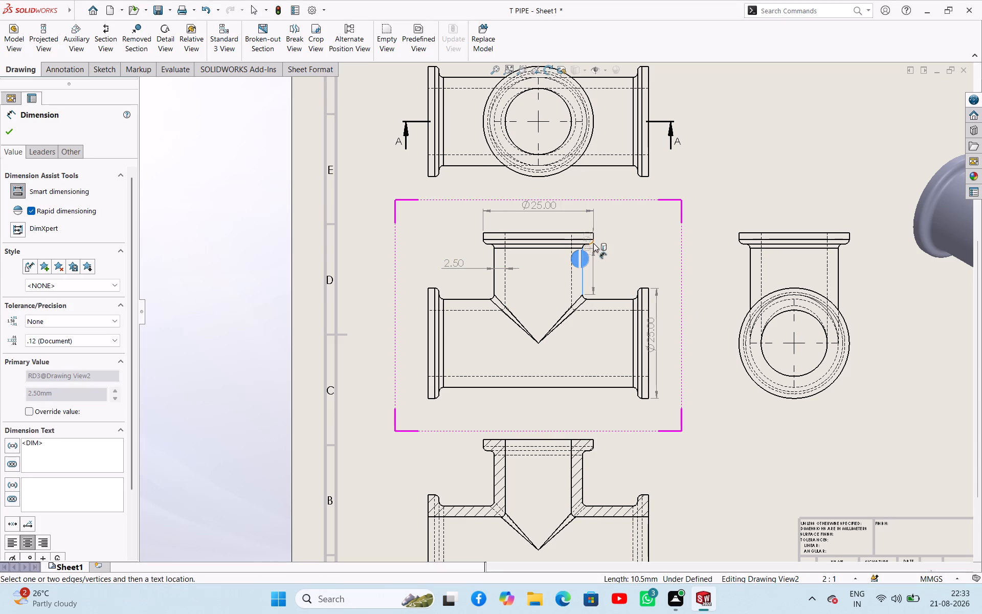
left_click(594, 237)
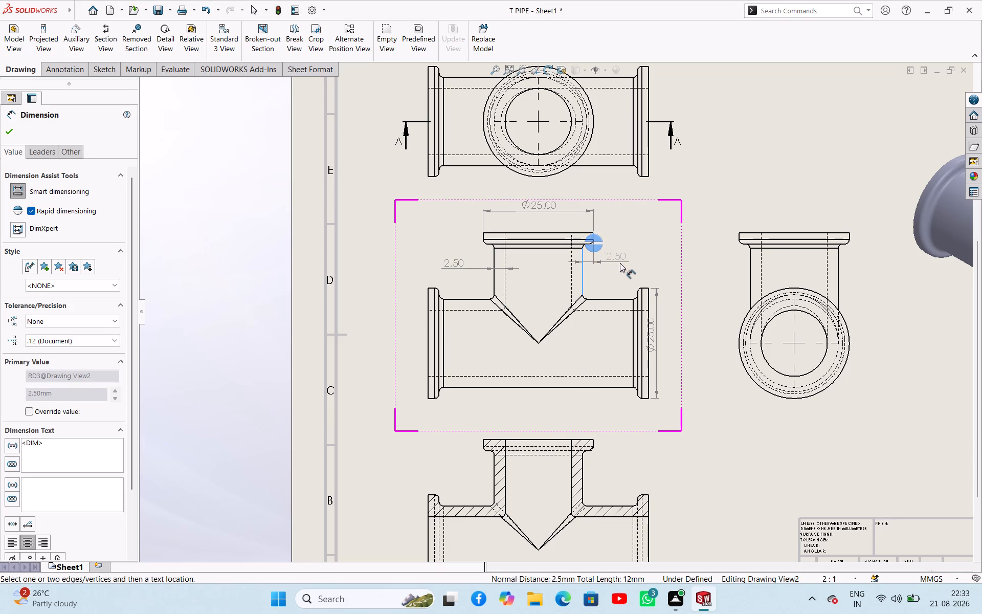
left_click(621, 264)
Add a radius dimension to the small hidden fillet at the right side of the branch junction in the front view.
scroll(419, 362, "up", 1)
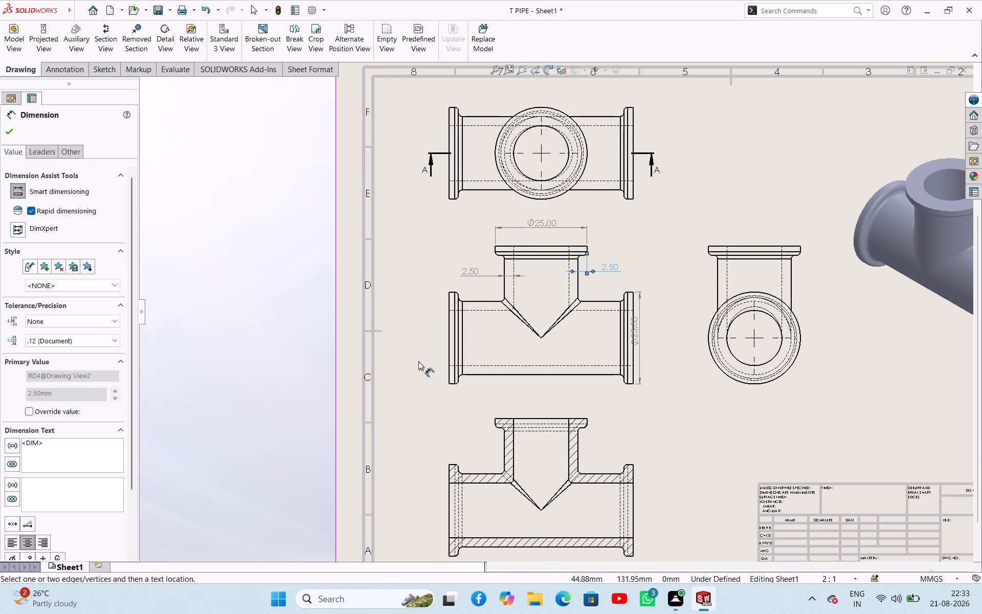
scroll(419, 361, "down", 2)
scroll(612, 300, "down", 2)
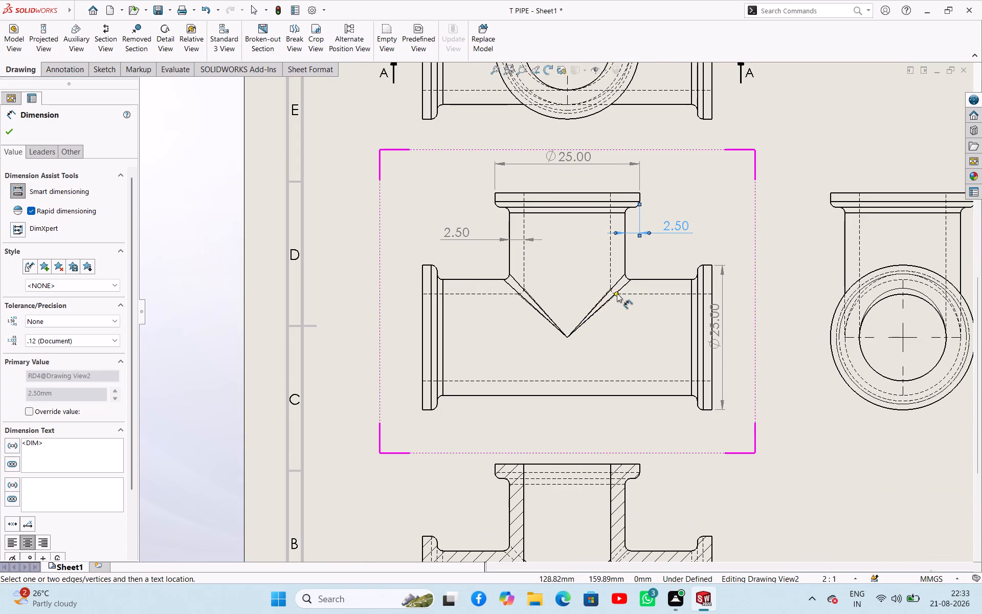
left_click(613, 292)
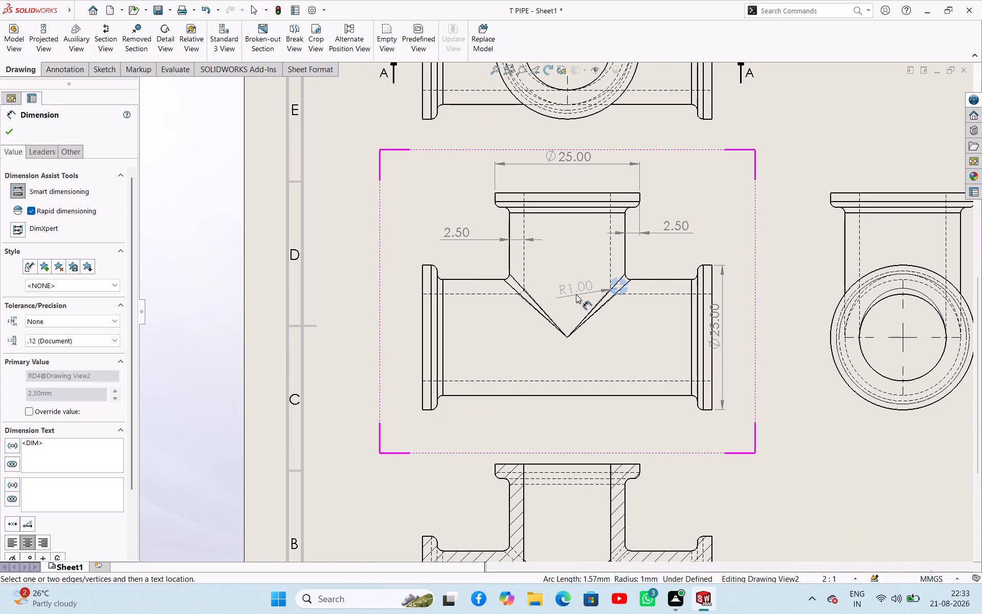
left_click(574, 294)
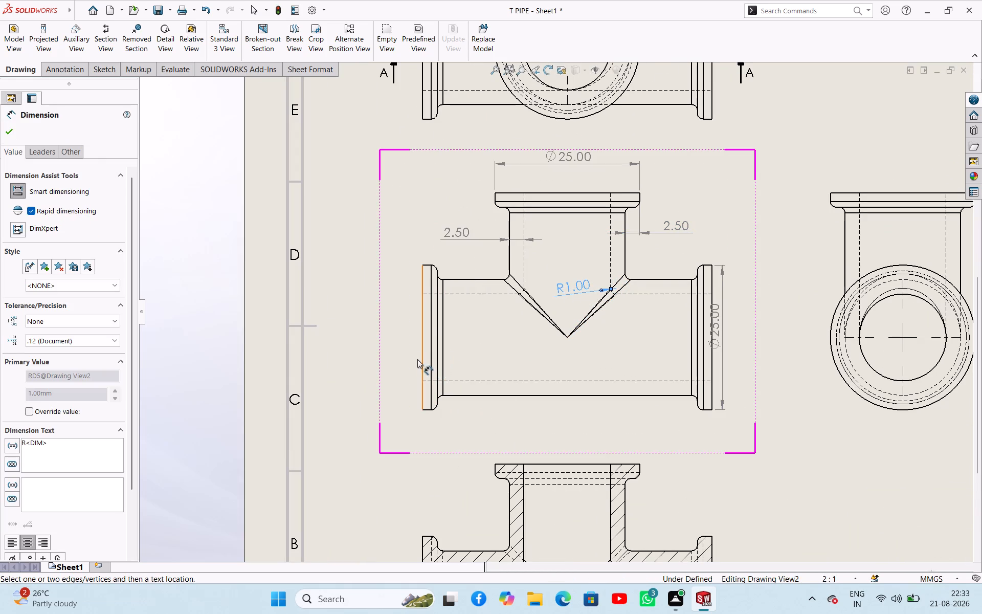
Dimension the vertical distance from the left flange's upper rim to the main bore's hidden upper line in the front view.
left_click(455, 294)
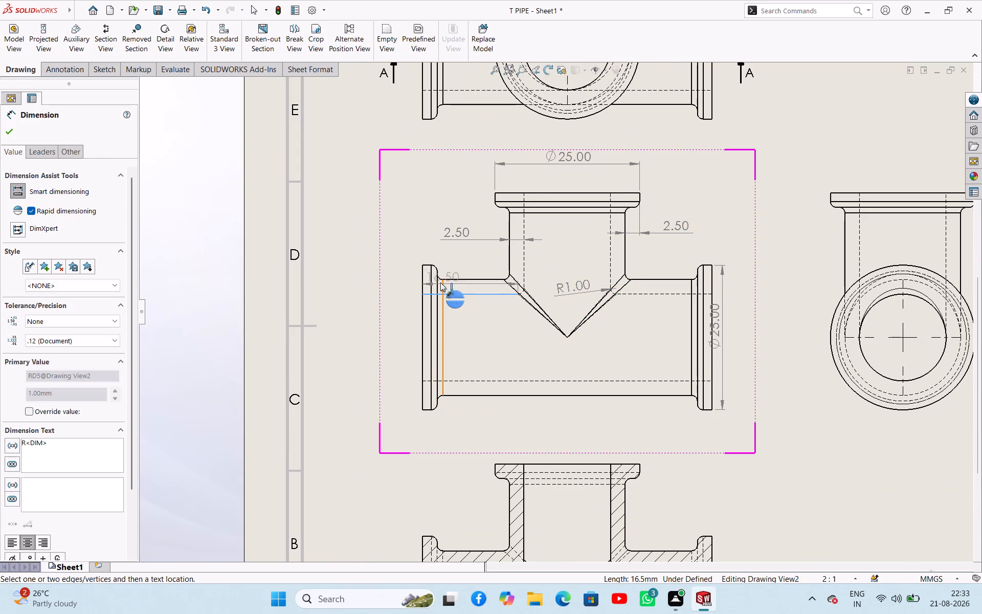
left_click(426, 264)
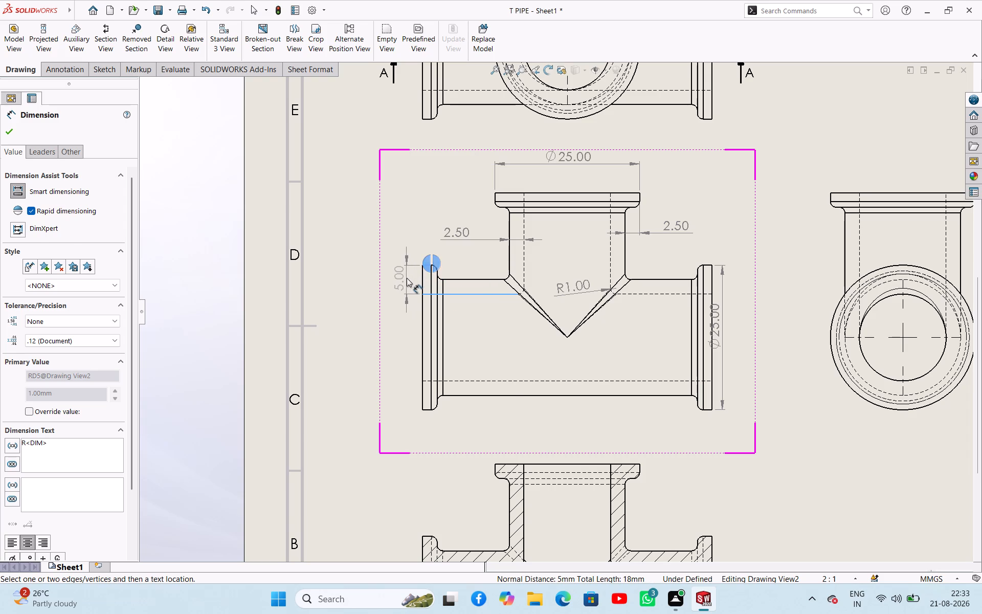
left_click(407, 278)
Dimension the overall length between the two end faces of the main pipe in section view A-A.
scroll(502, 395, "up", 2)
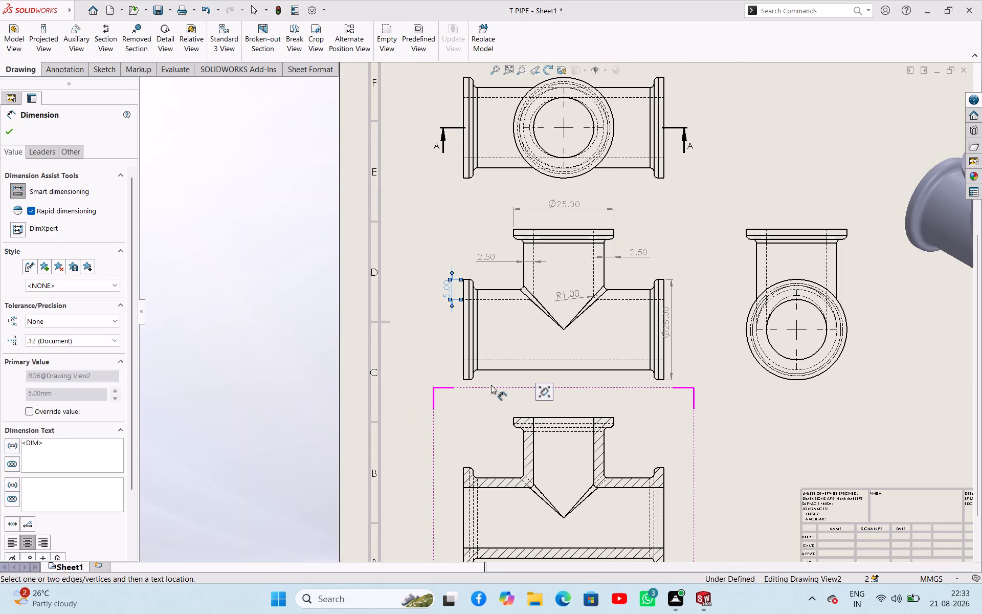
scroll(498, 475, "up", 3)
scroll(497, 469, "down", 2)
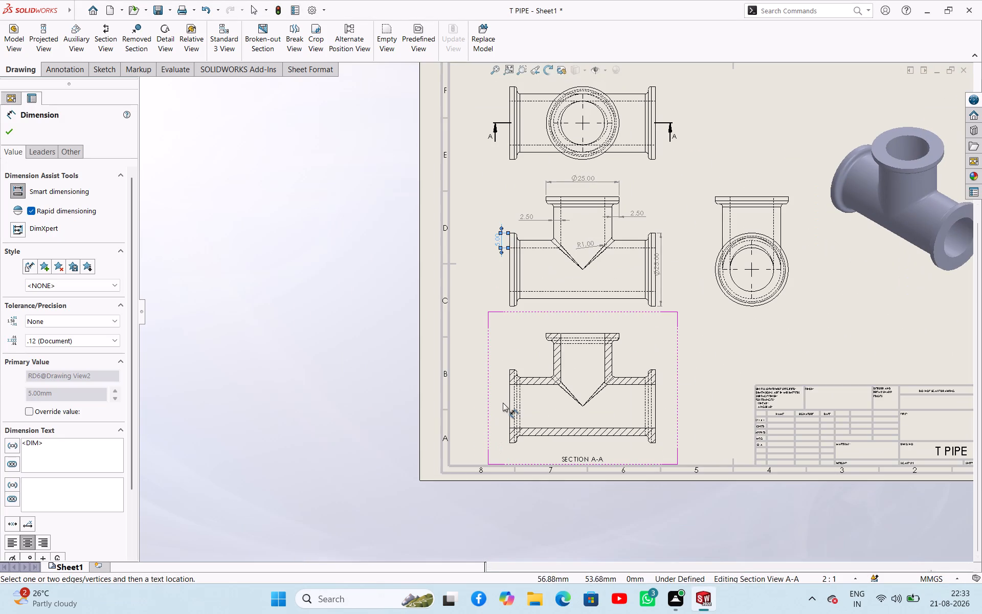
left_click(508, 406)
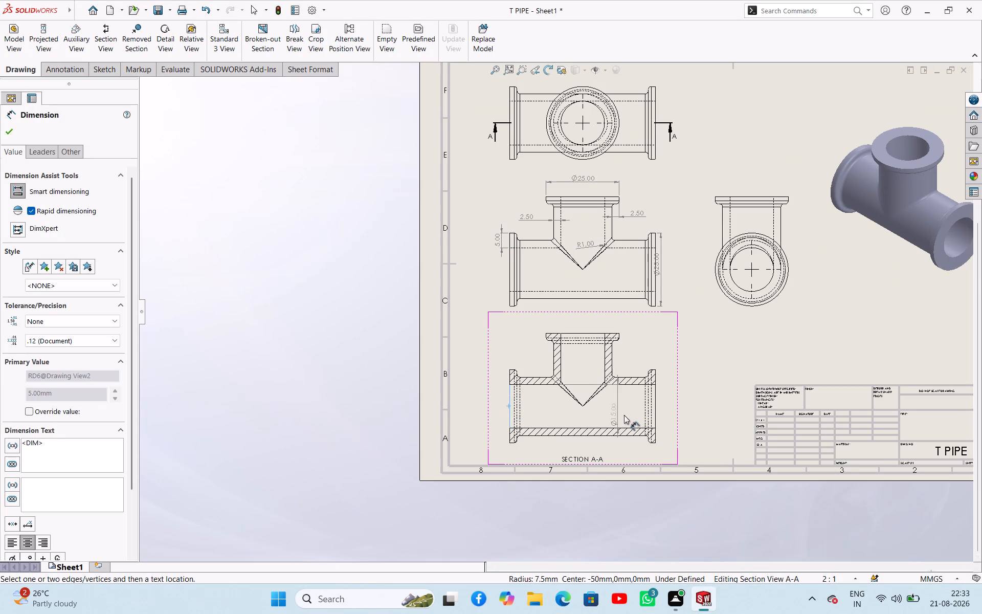
left_click(656, 412)
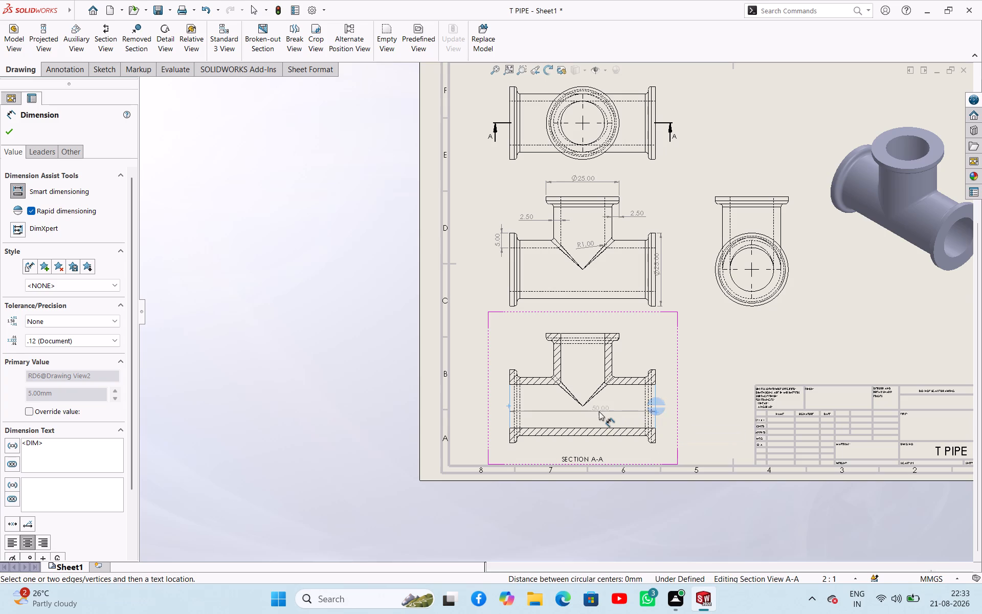
left_click(582, 418)
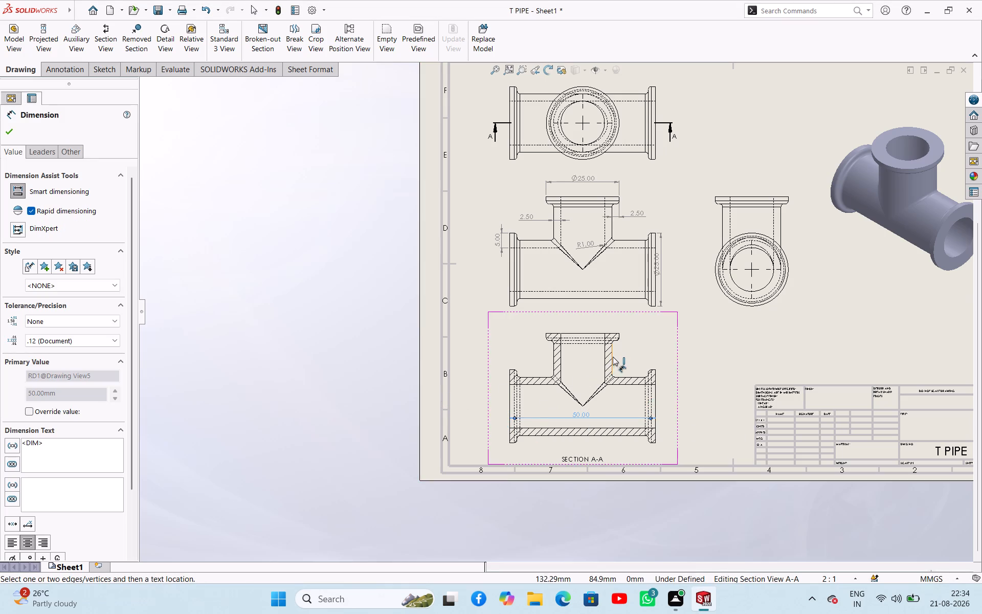
Add a radius dimension to the lower fillet of the right end flange in the front view and finish dimensioning.
scroll(613, 357, "up", 2)
scroll(664, 267, "down", 3)
scroll(608, 321, "down", 4)
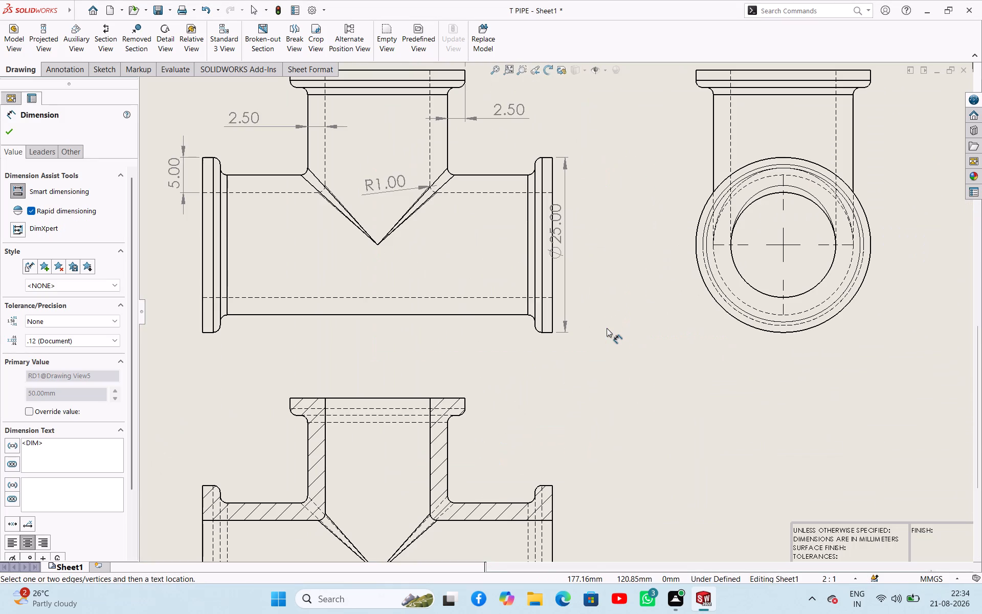
scroll(607, 328, "up", 5)
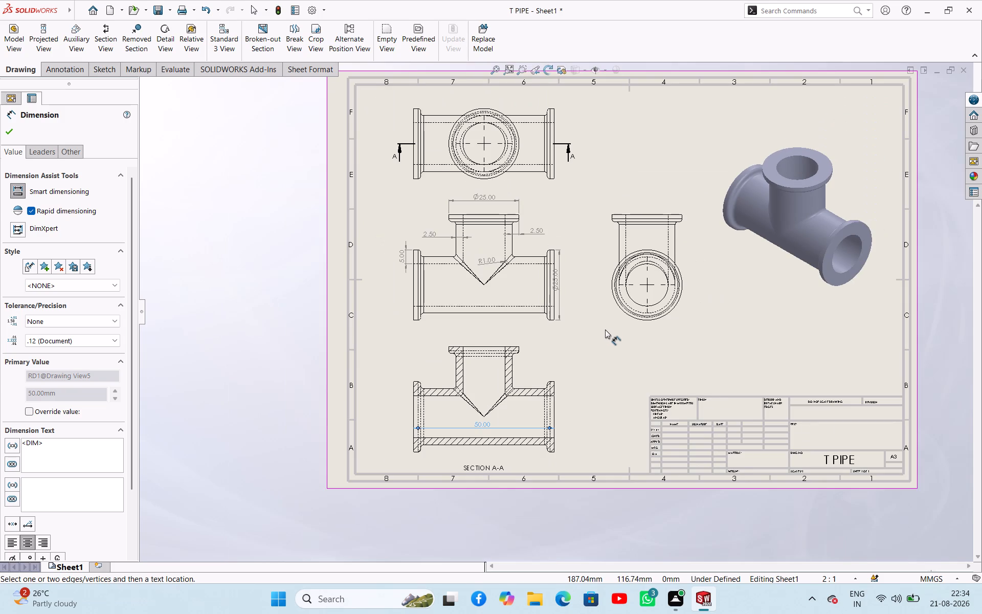
scroll(589, 333, "down", 3)
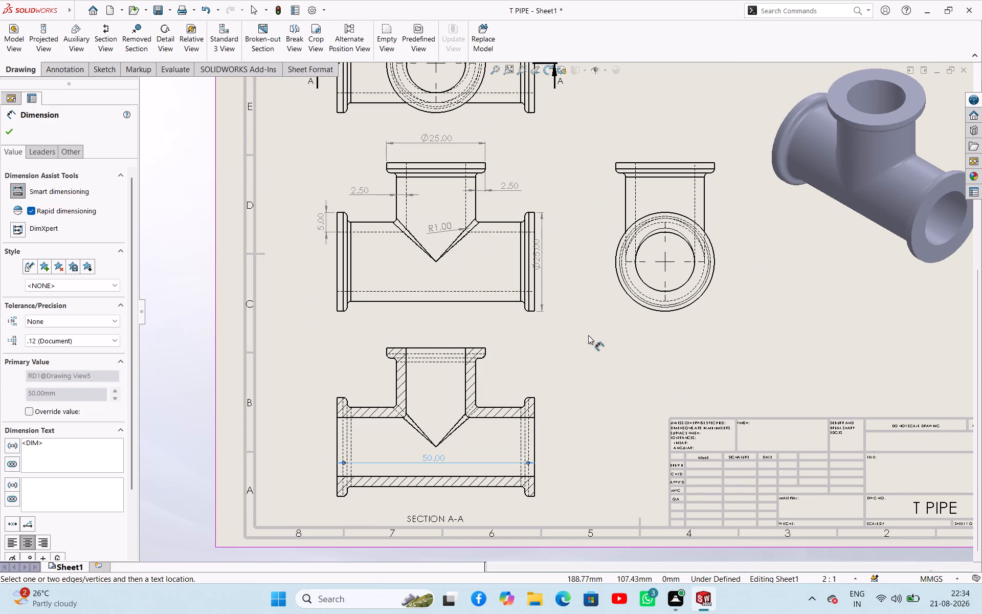
scroll(588, 335, "up", 3)
scroll(579, 335, "down", 8)
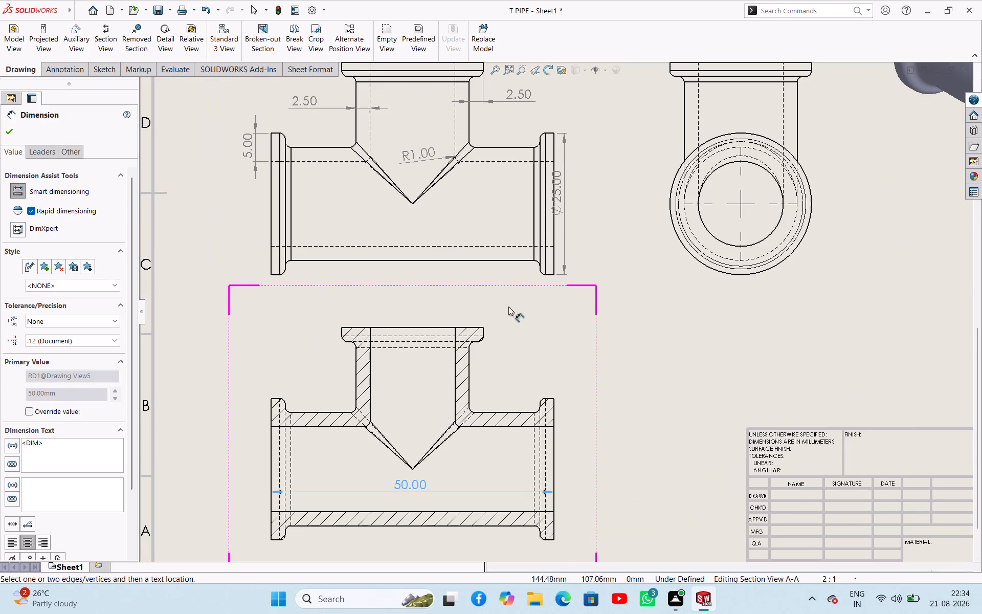
left_click(541, 273)
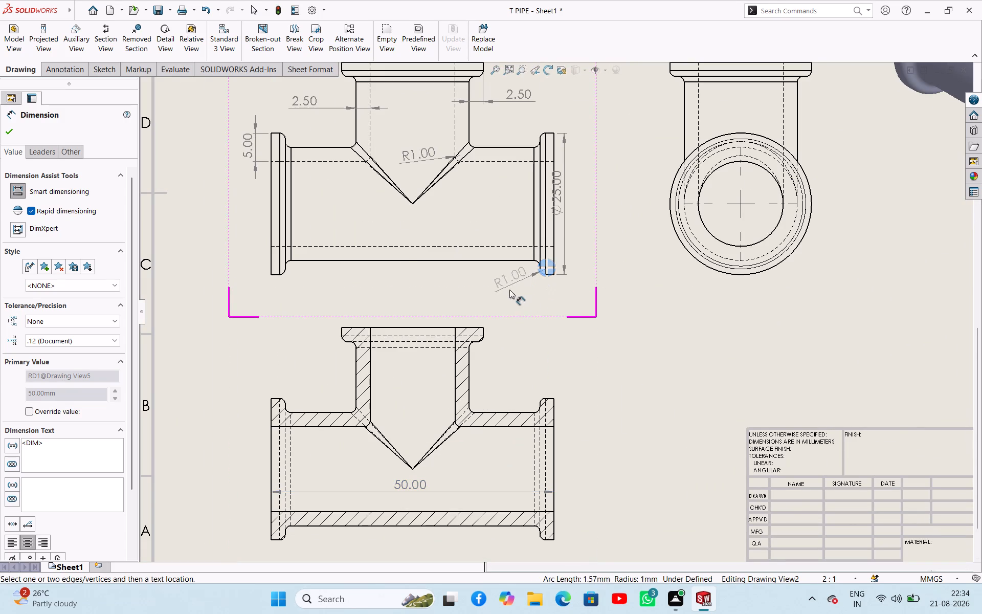
left_click(508, 293)
scroll(574, 294, "up", 5)
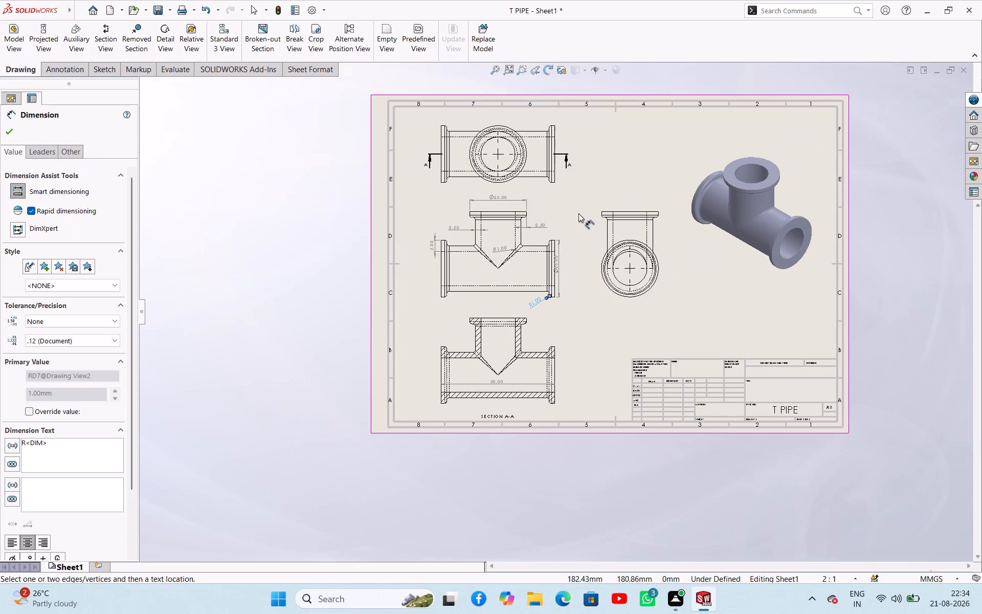
left_click(15, 130)
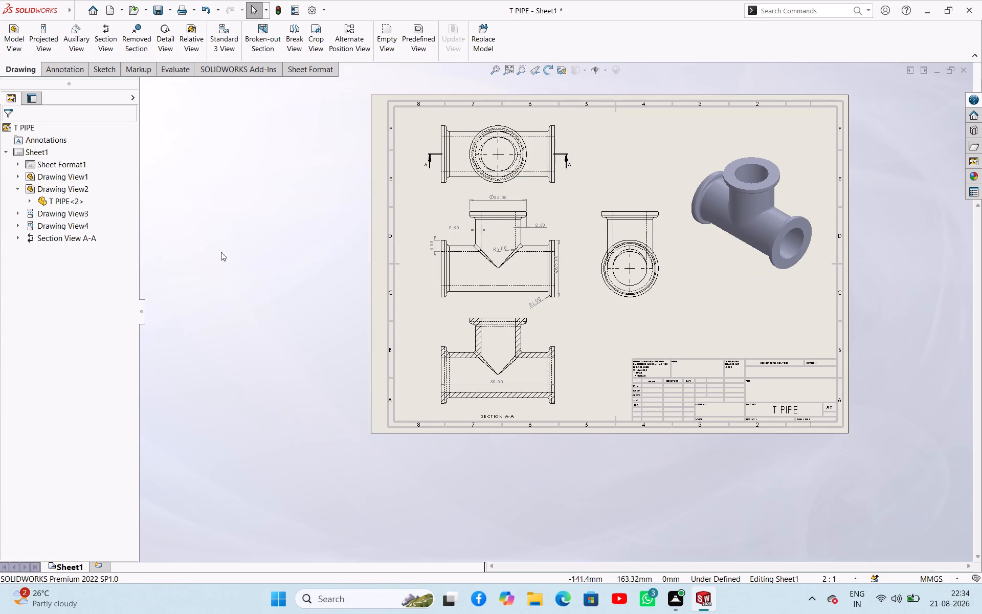
Save the drawing as a PDF named T PIPE DRAFT in the 21-08 folder.
scroll(665, 302, "down", 1)
scroll(603, 330, "down", 1)
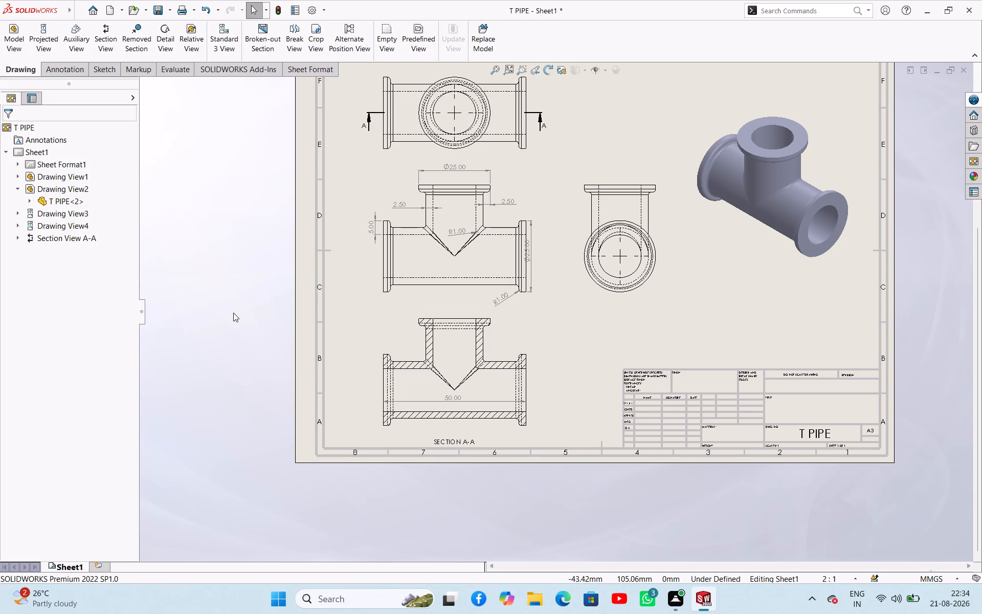
key("ctrl+s")
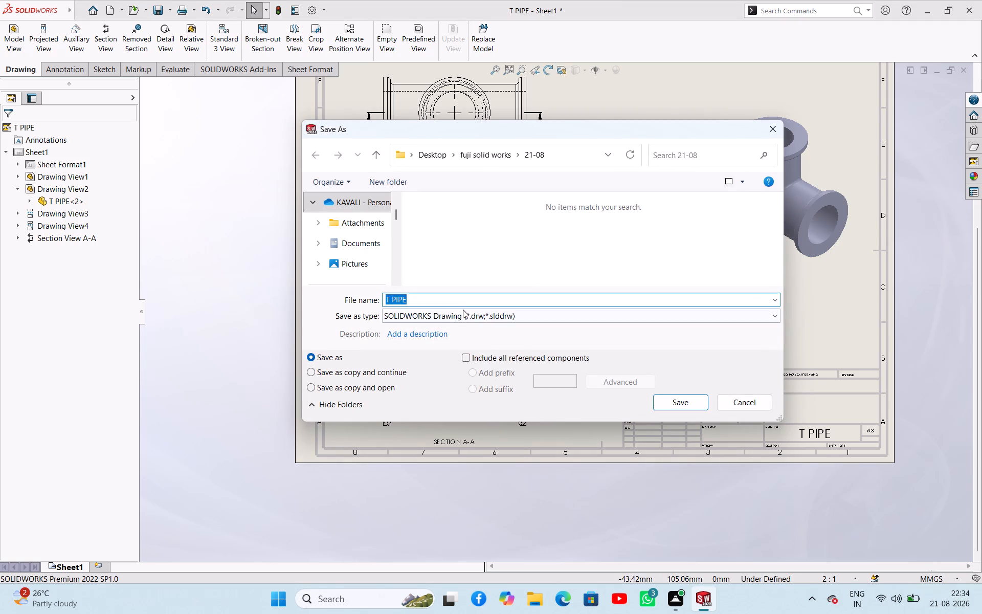
left_click(463, 303)
key("space")
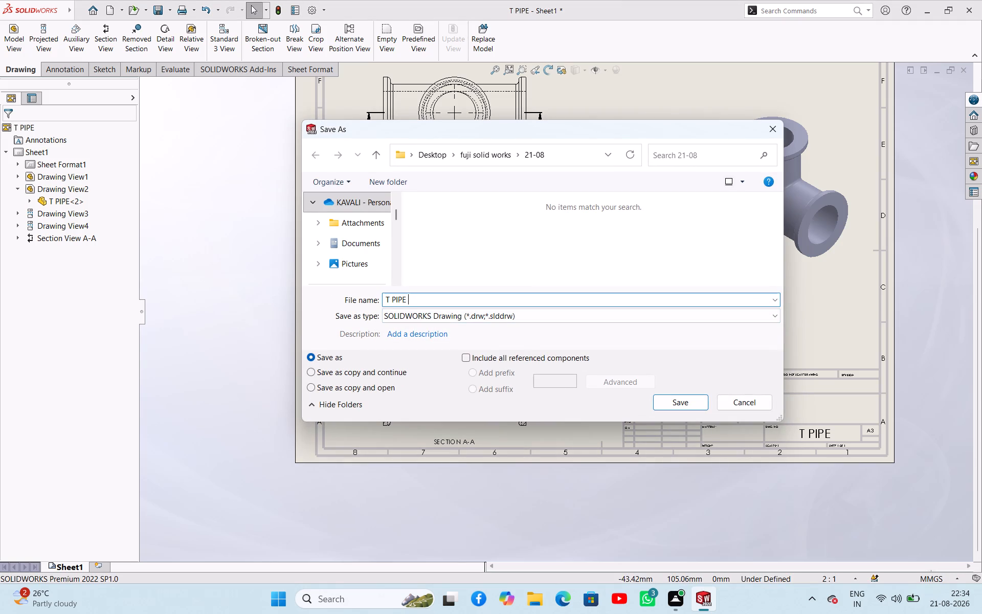
type("DRAFT")
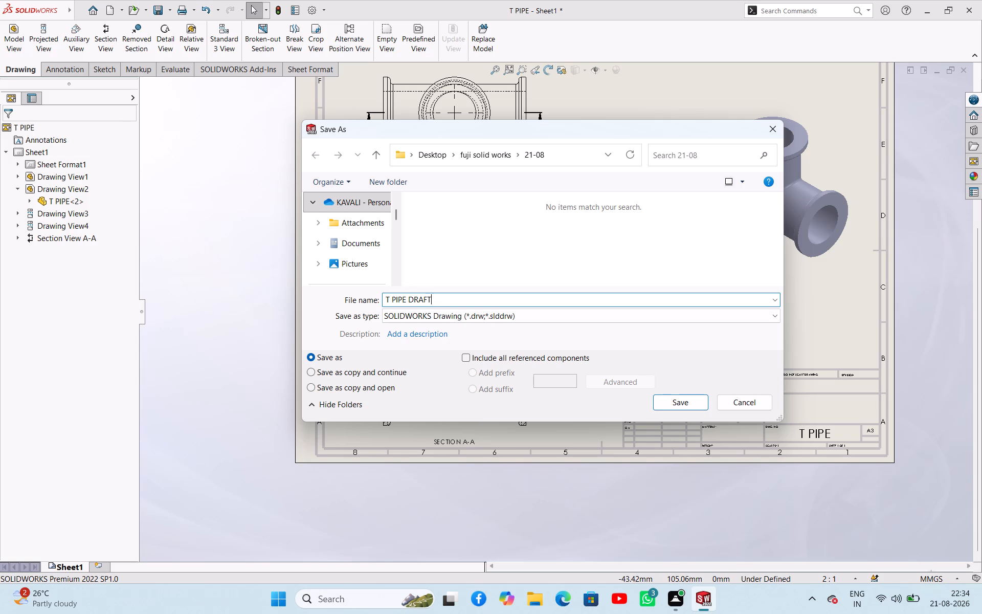
left_click(497, 315)
left_click(506, 360)
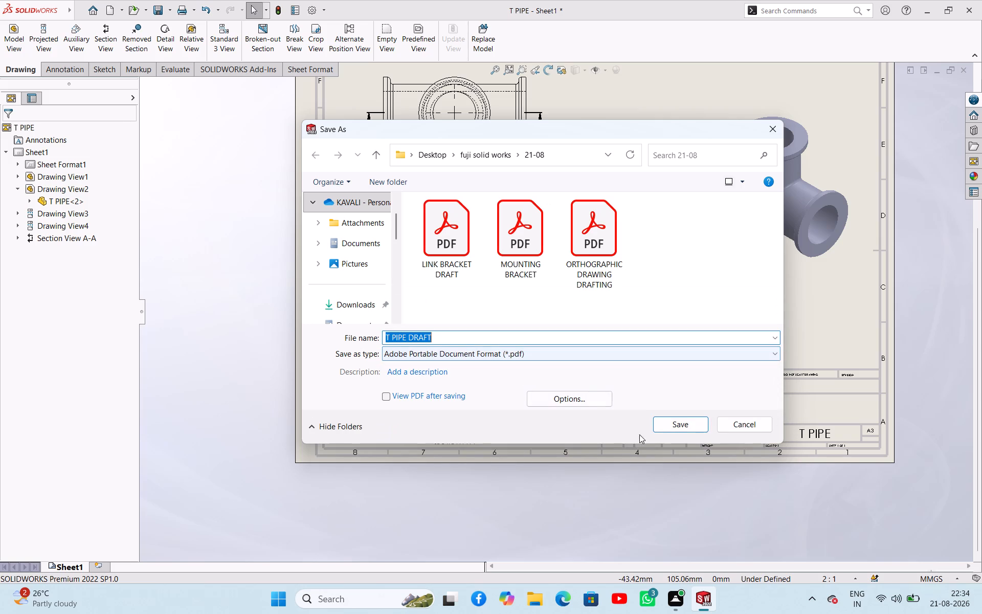
left_click(664, 422)
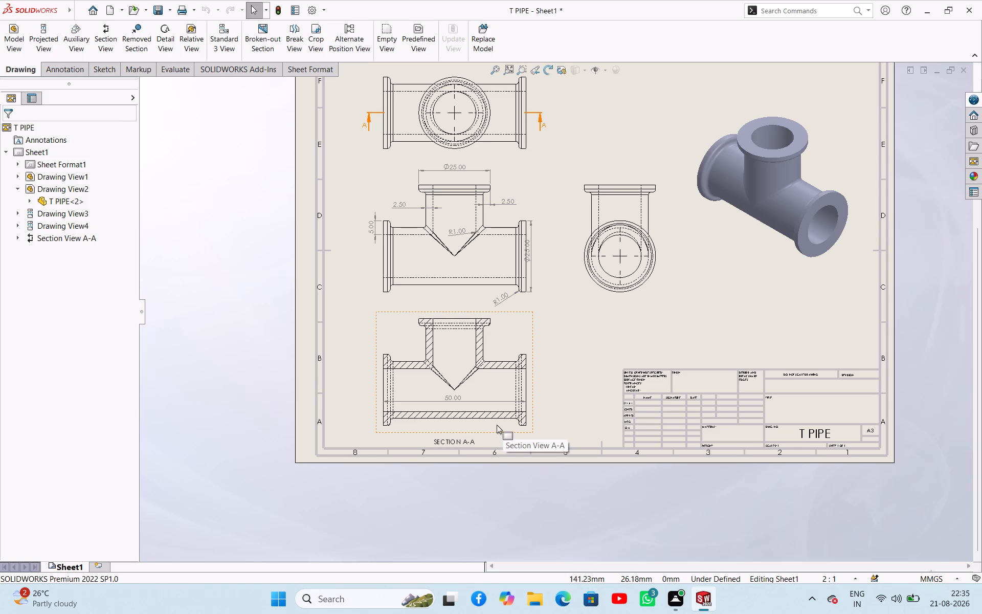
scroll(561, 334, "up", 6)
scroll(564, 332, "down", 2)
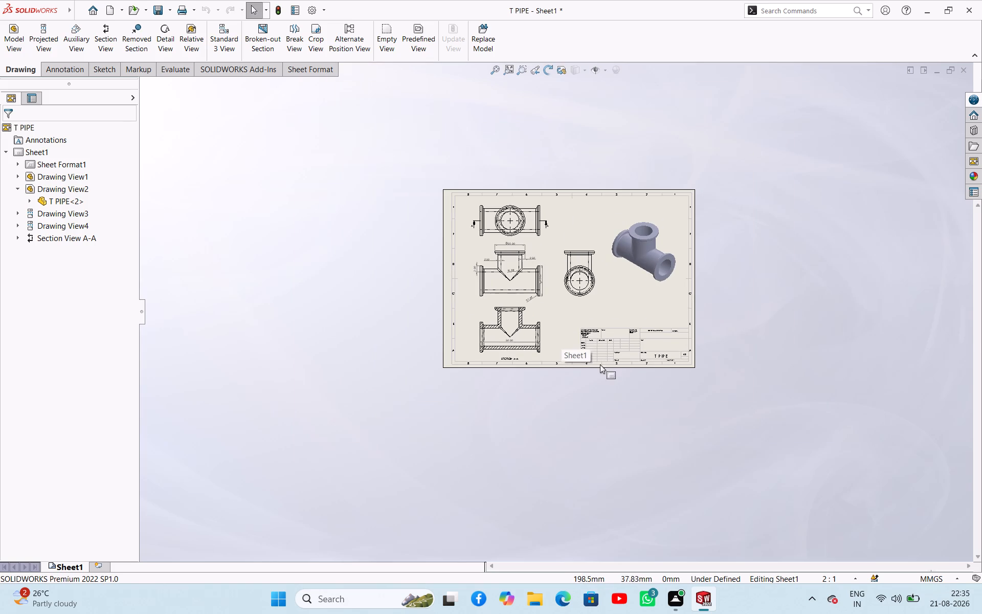
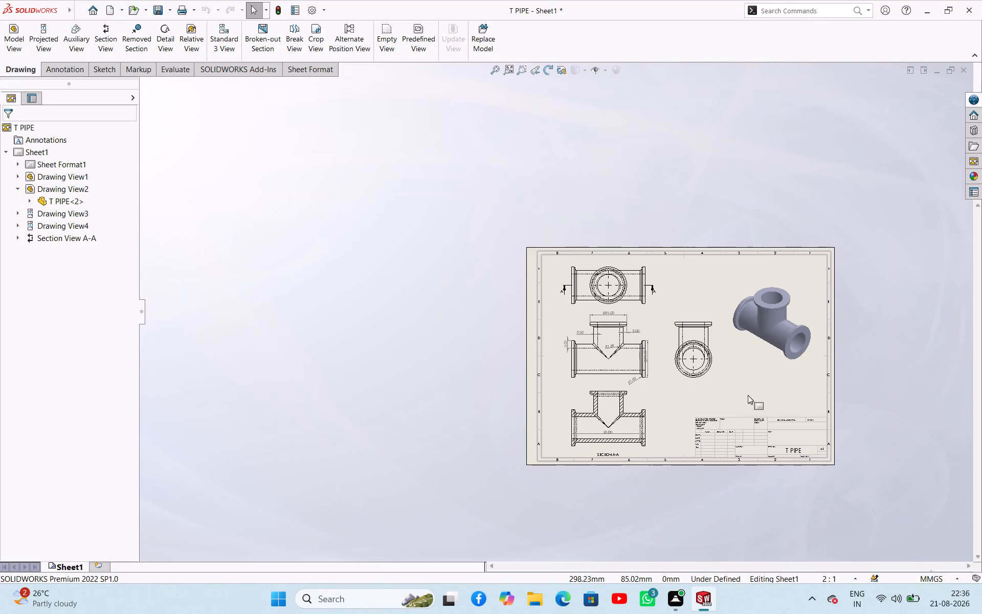
Add a radius dimension to the left fillet where the branch meets the main pipe in the front view and finish dimensioning.
scroll(747, 388, "down", 2)
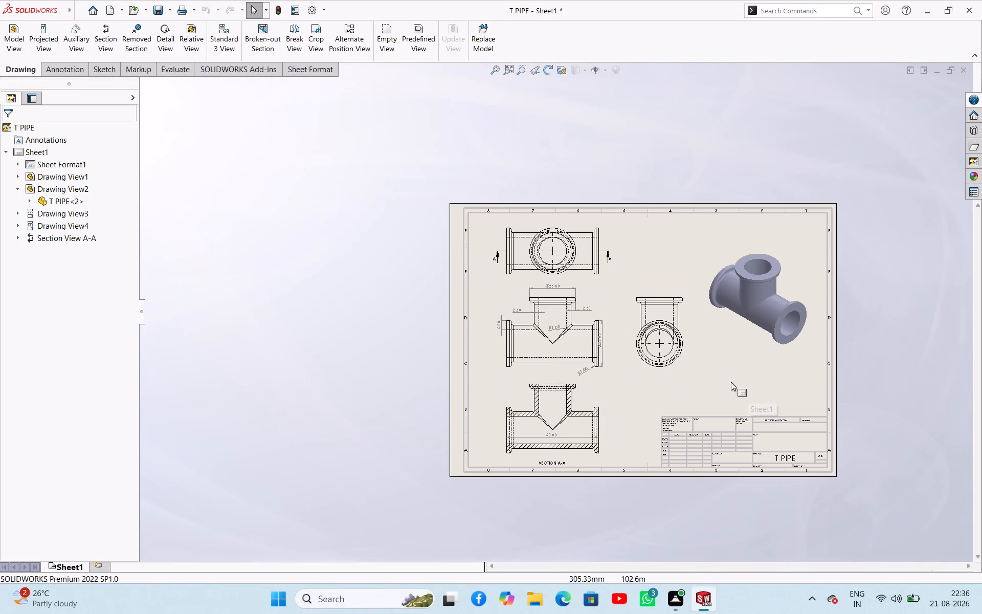
scroll(619, 377, "down", 6)
scroll(467, 168, "down", 3)
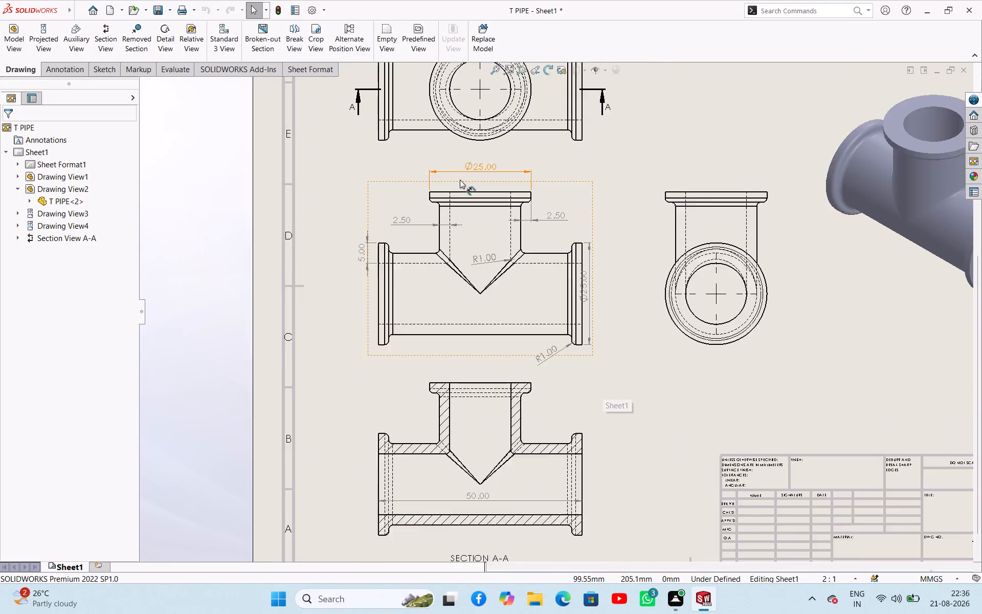
scroll(468, 220, "down", 6)
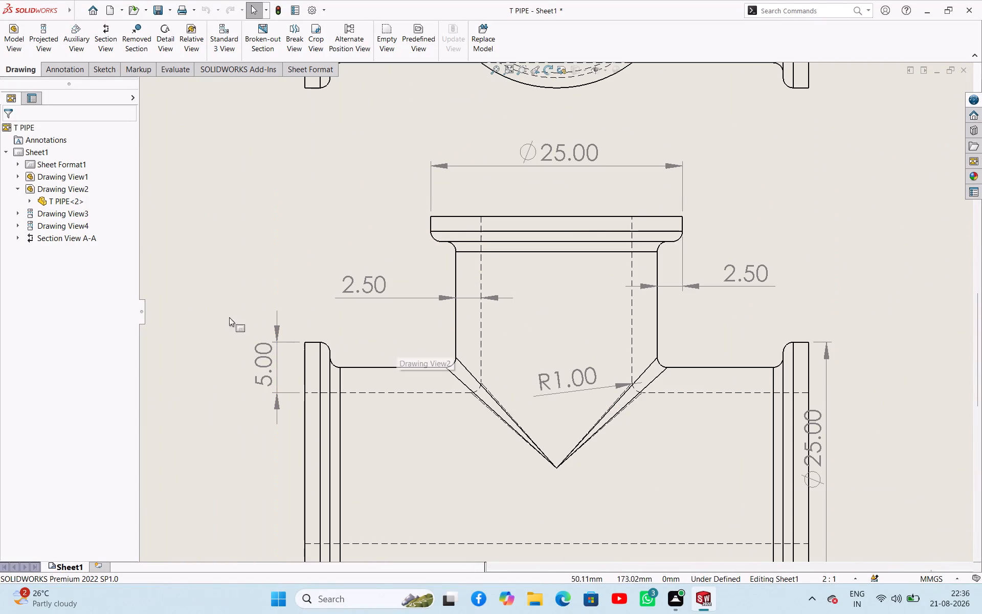
right_click_drag(219, 315, 211, 240)
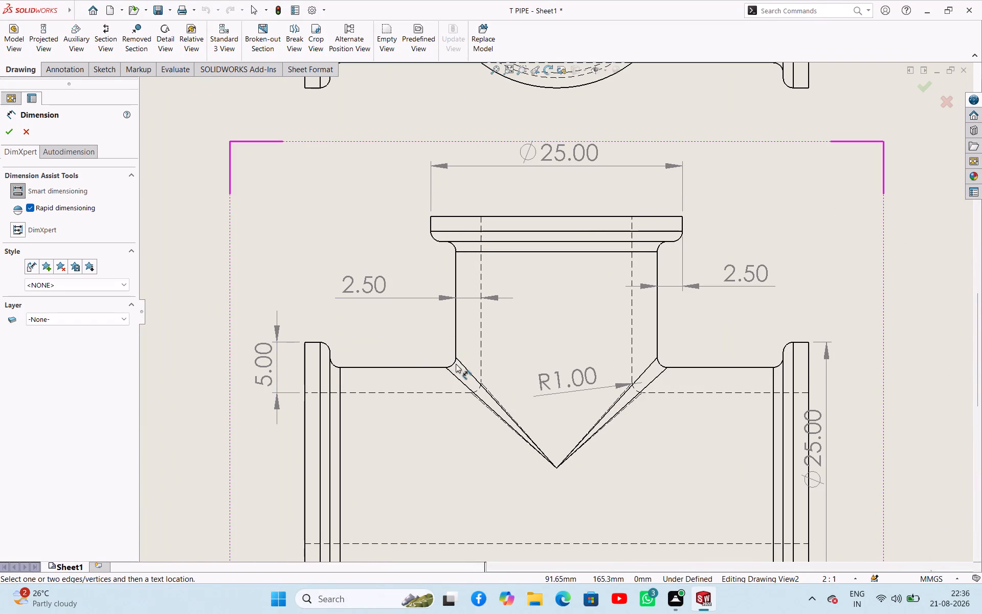
left_click(452, 364)
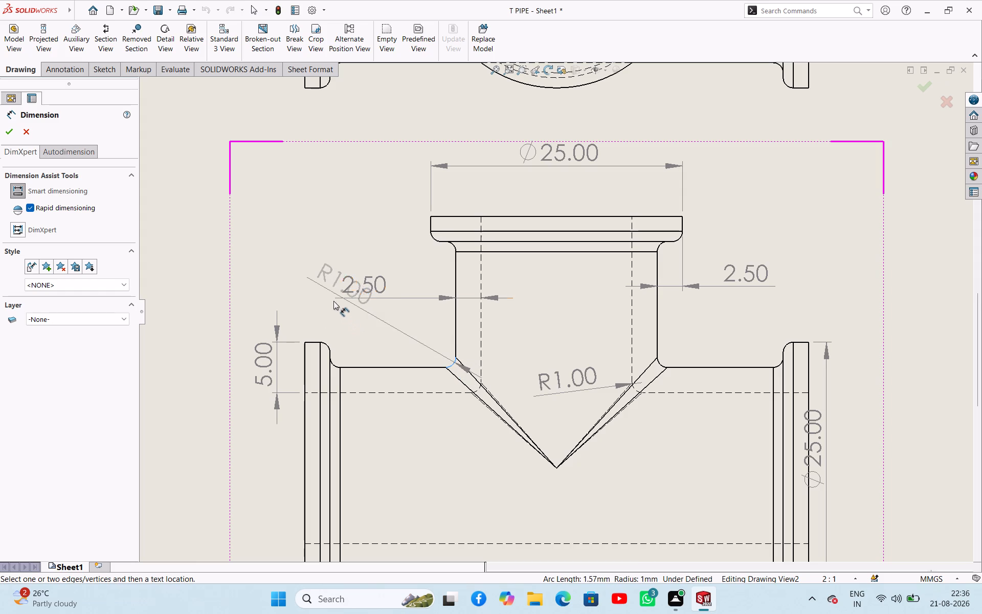
left_click(371, 250)
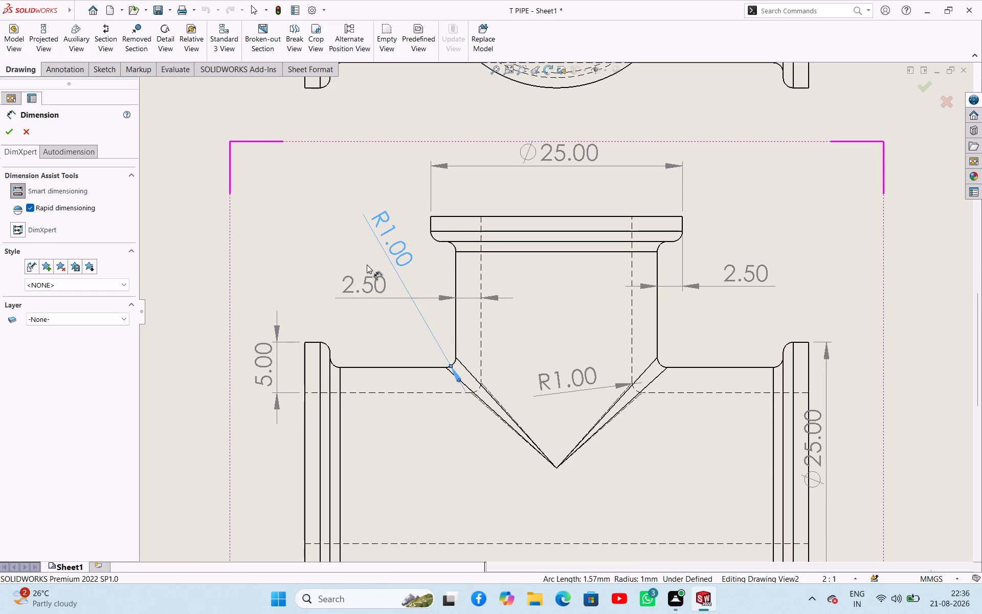
scroll(397, 322, "up", 5)
left_click(234, 269)
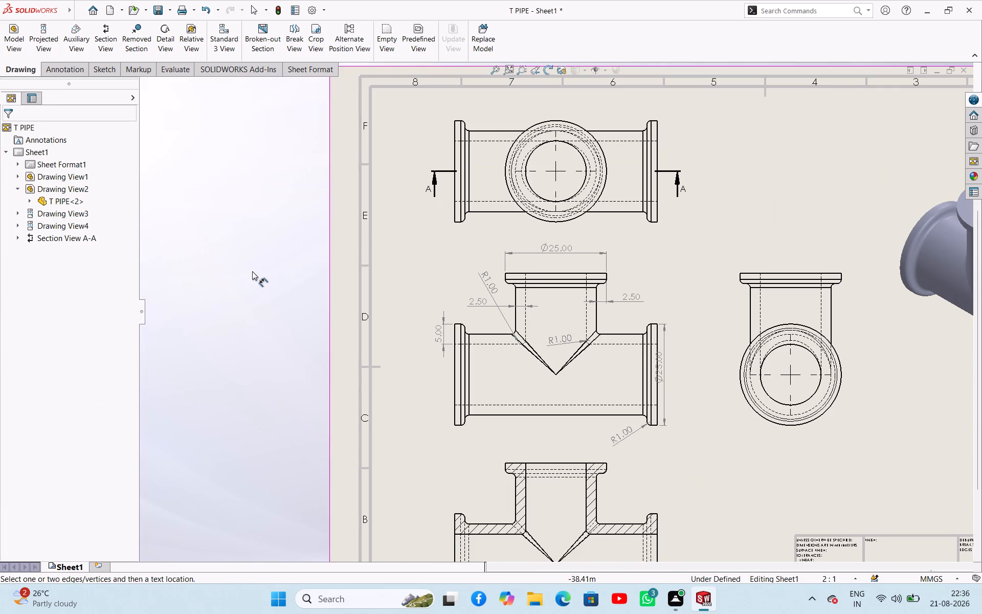
right_click(252, 271)
left_click(294, 313)
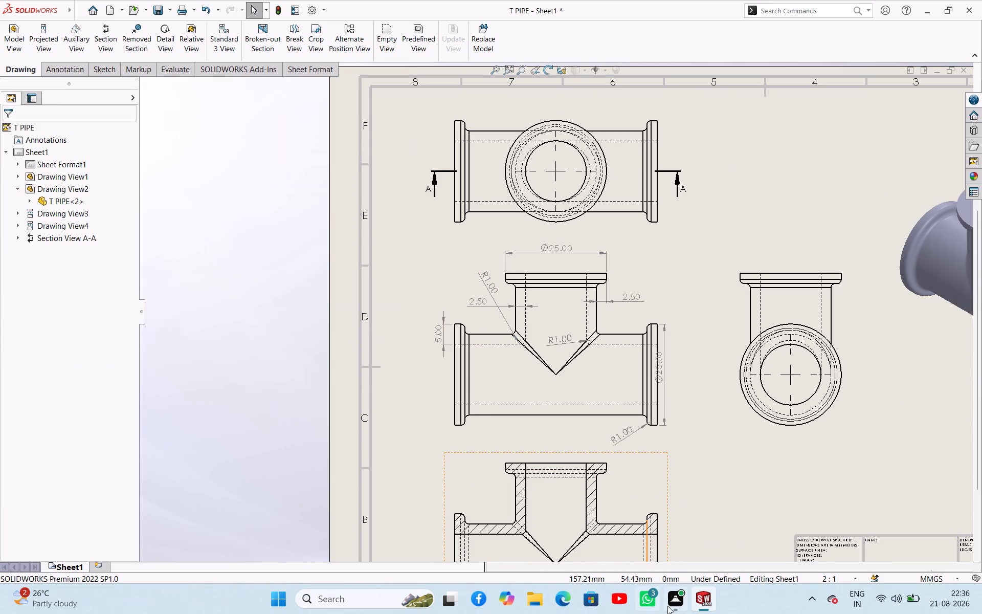